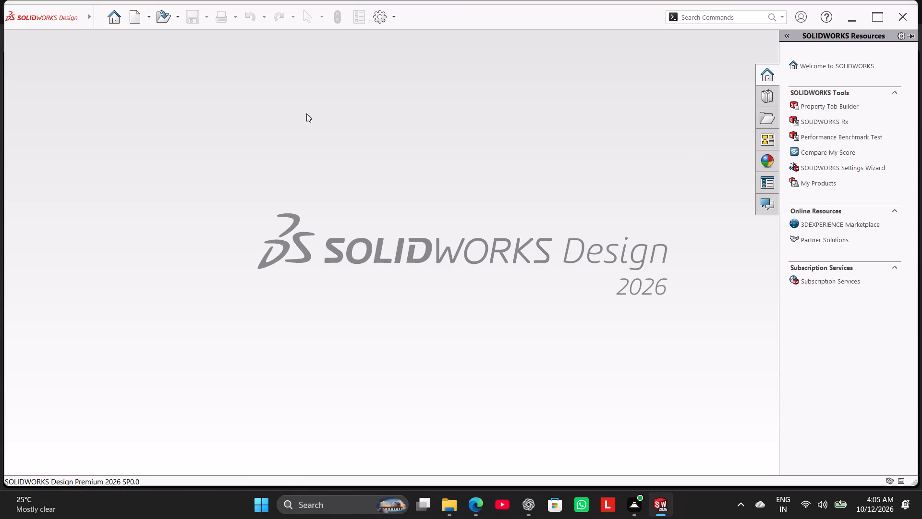
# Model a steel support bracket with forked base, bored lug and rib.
# Create a new part document.
pyautogui.click(139, 19)
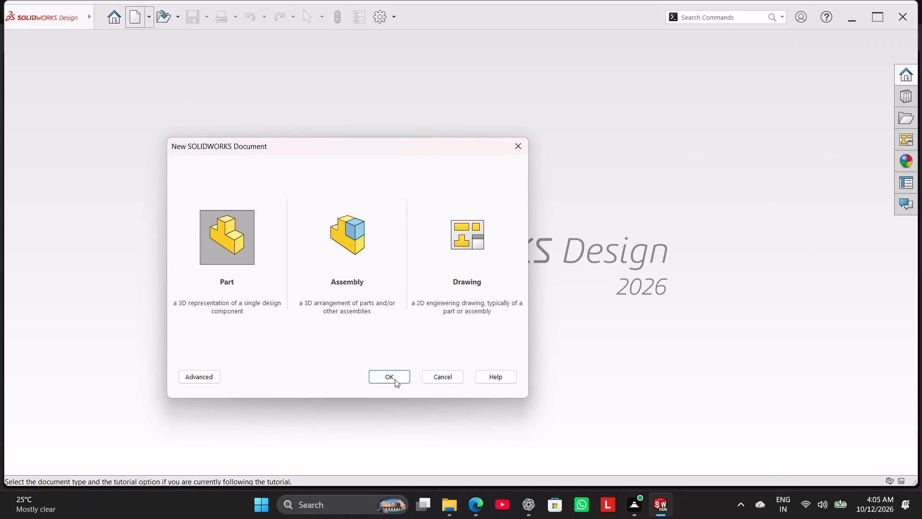
pyautogui.click(395, 379)
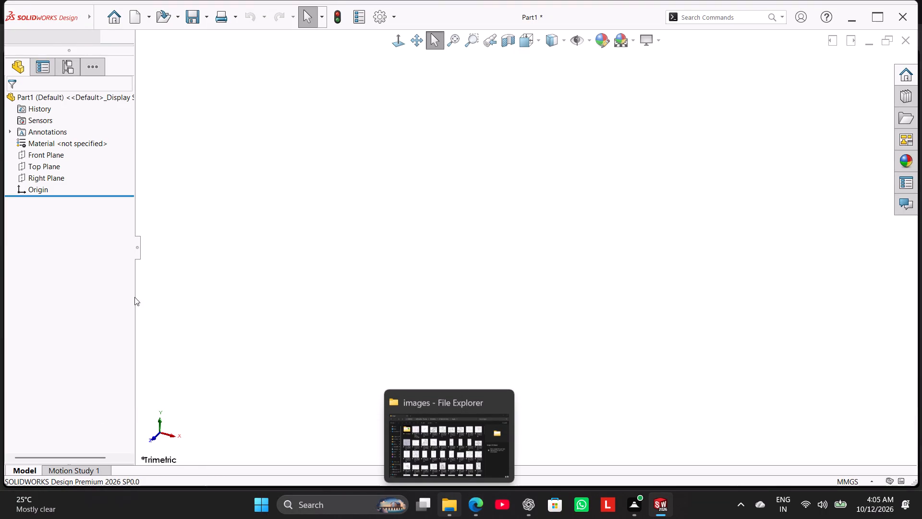
pyautogui.click(260, 265)
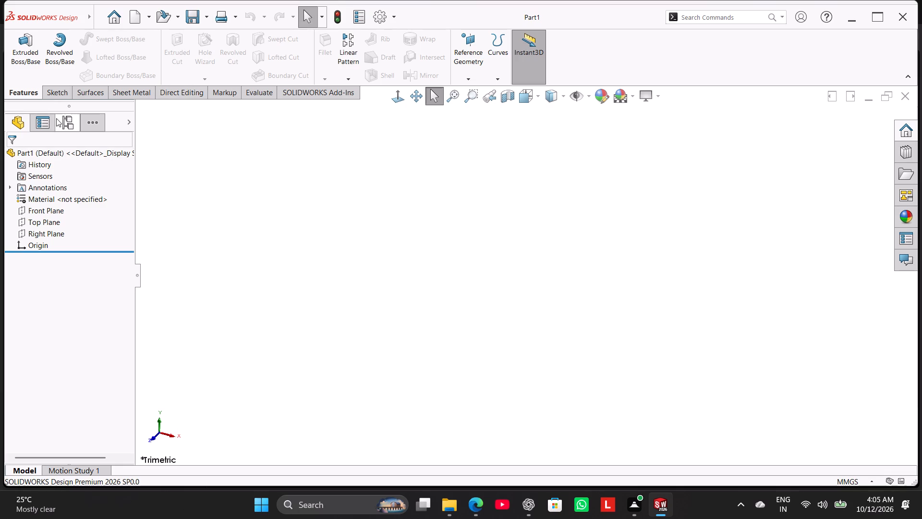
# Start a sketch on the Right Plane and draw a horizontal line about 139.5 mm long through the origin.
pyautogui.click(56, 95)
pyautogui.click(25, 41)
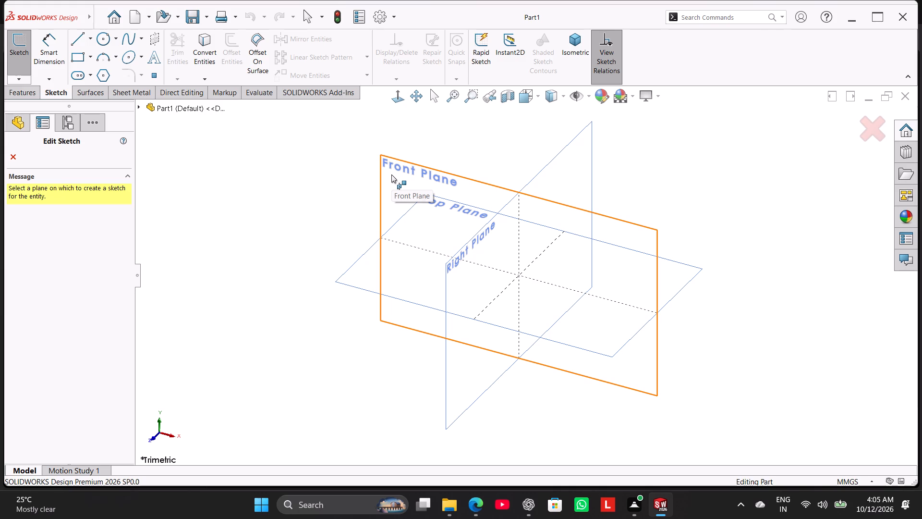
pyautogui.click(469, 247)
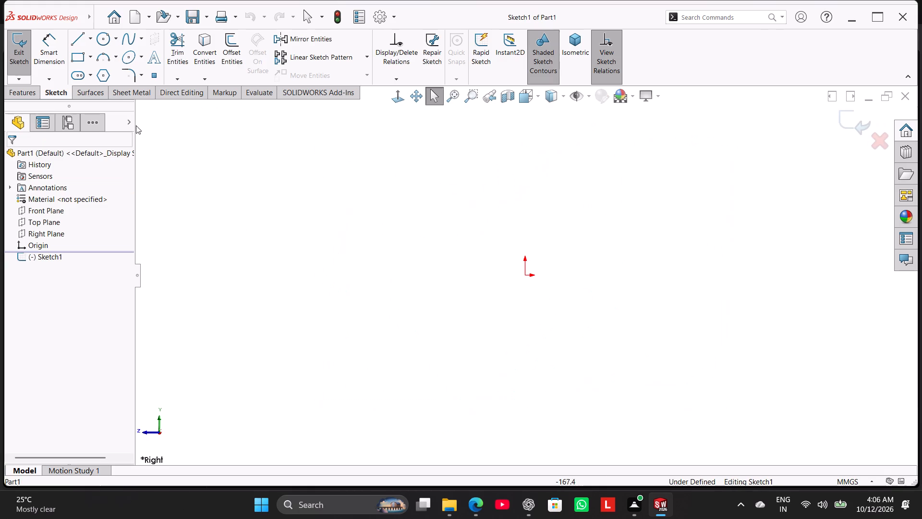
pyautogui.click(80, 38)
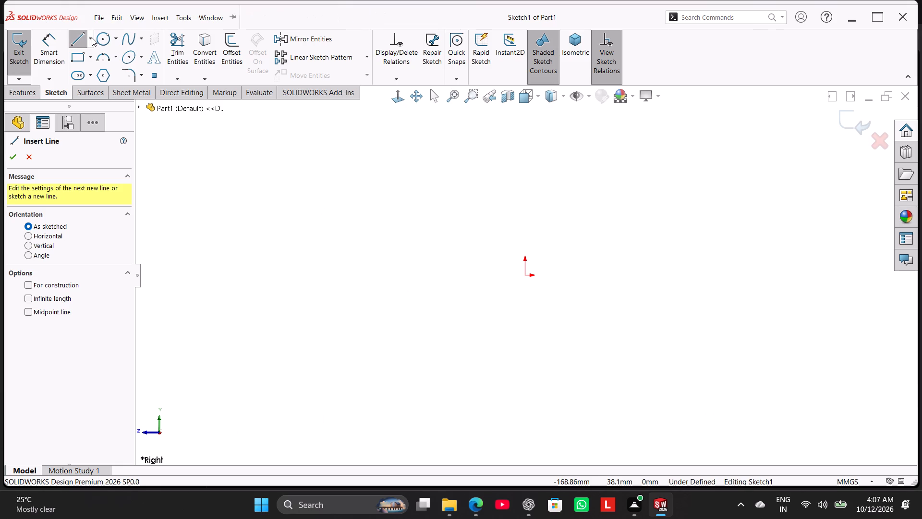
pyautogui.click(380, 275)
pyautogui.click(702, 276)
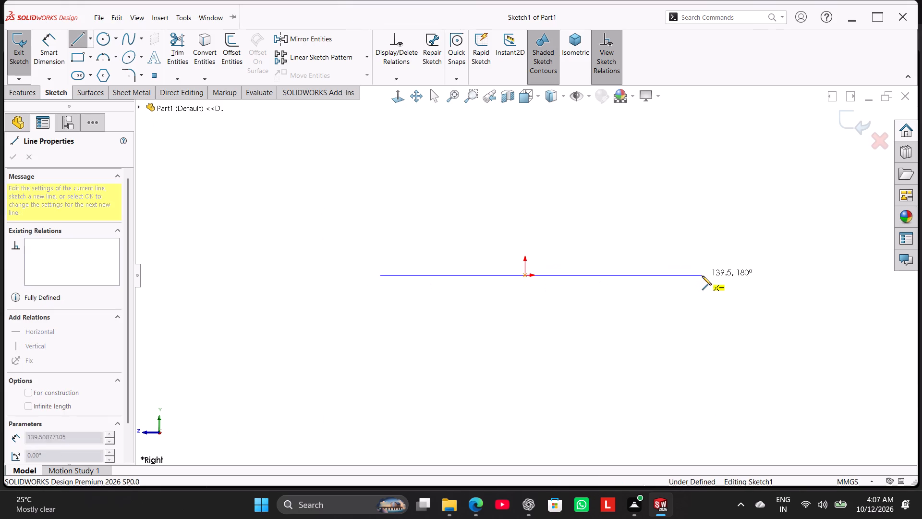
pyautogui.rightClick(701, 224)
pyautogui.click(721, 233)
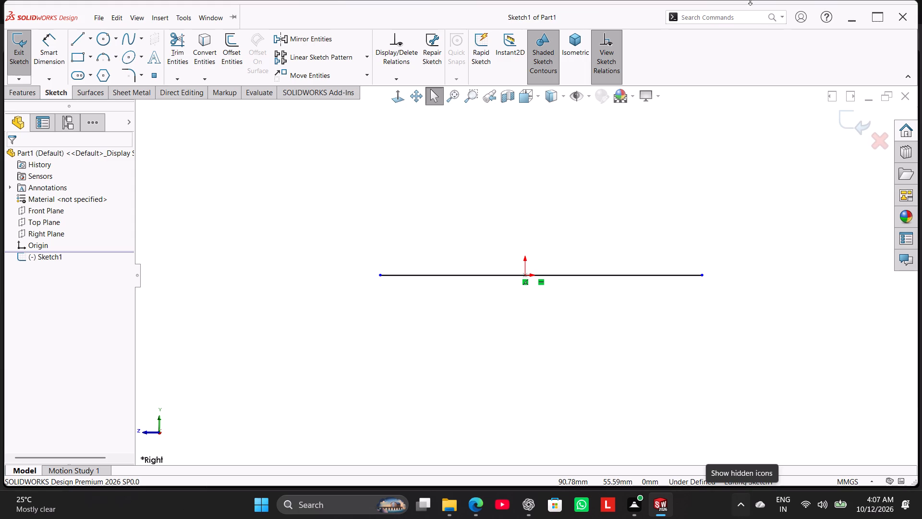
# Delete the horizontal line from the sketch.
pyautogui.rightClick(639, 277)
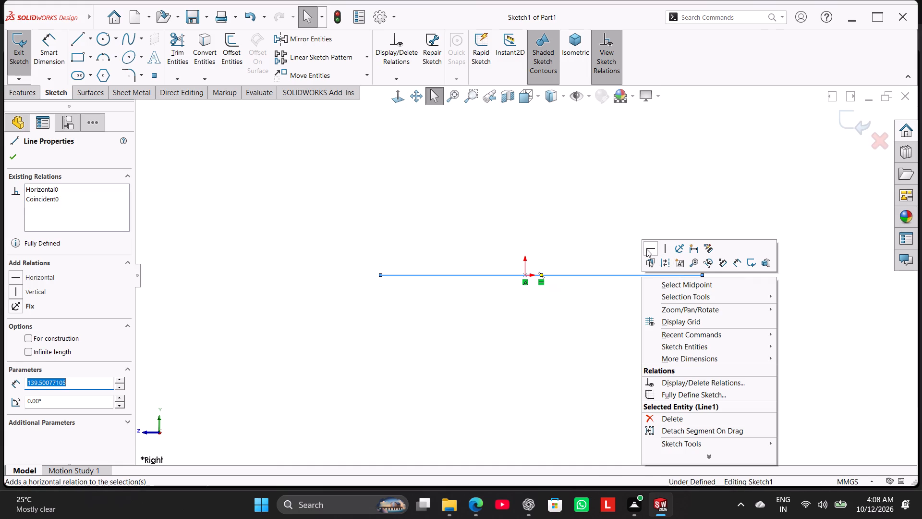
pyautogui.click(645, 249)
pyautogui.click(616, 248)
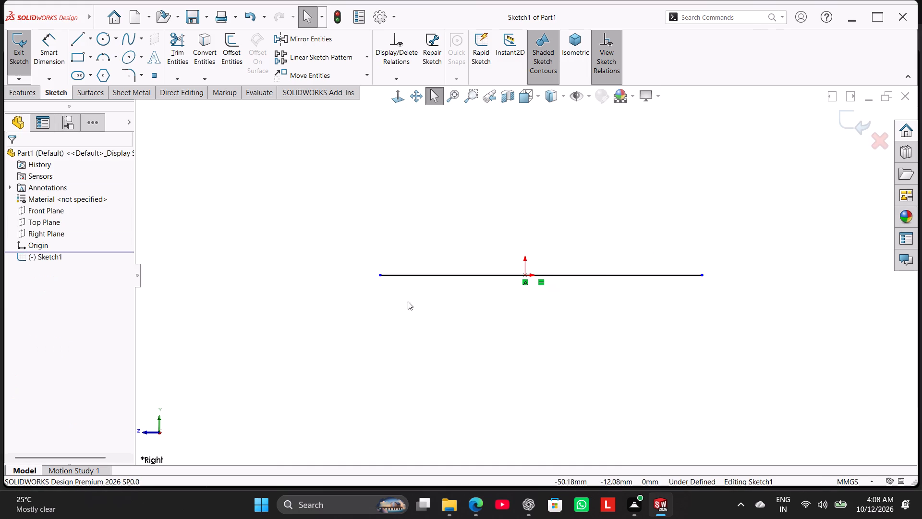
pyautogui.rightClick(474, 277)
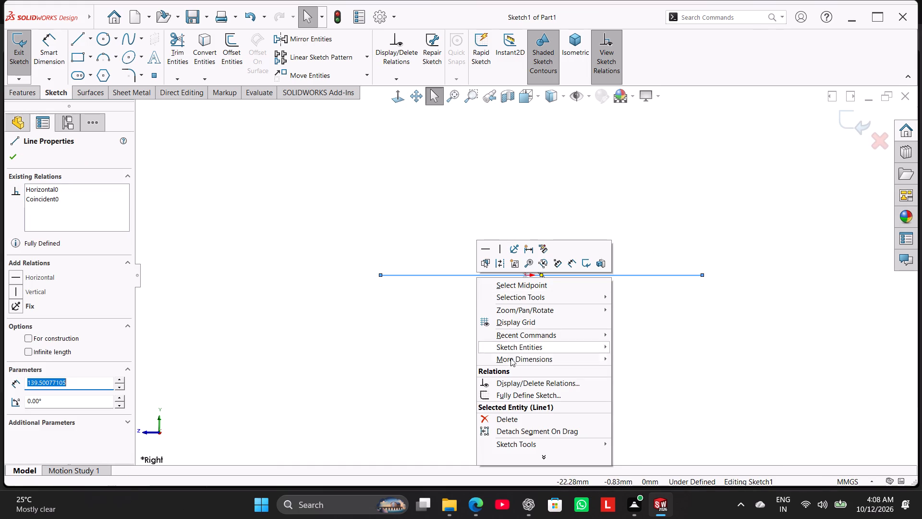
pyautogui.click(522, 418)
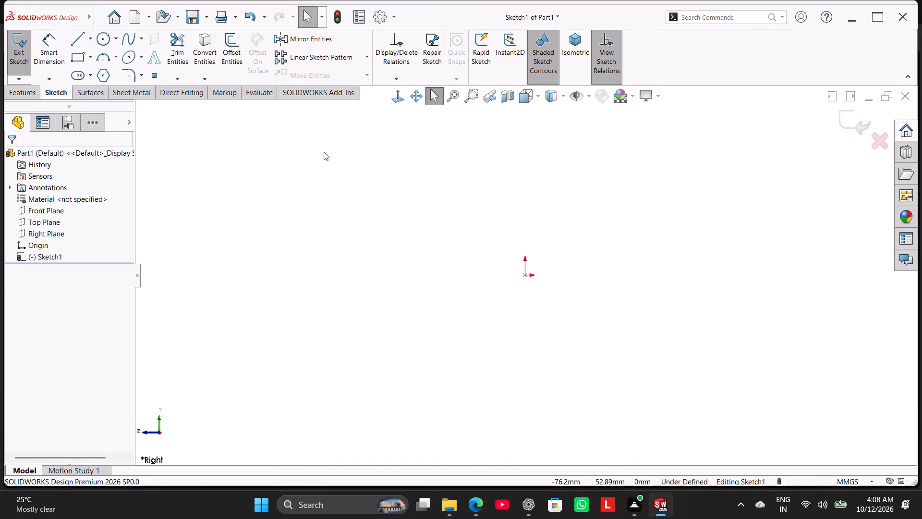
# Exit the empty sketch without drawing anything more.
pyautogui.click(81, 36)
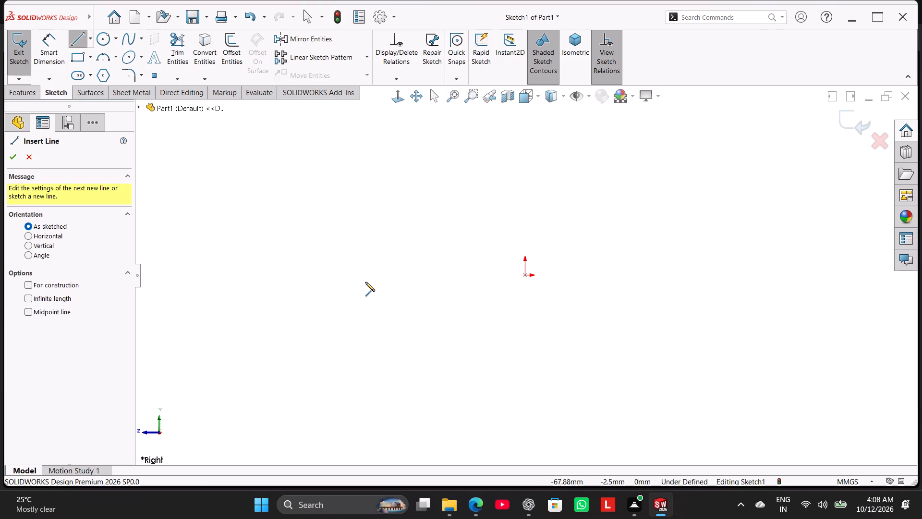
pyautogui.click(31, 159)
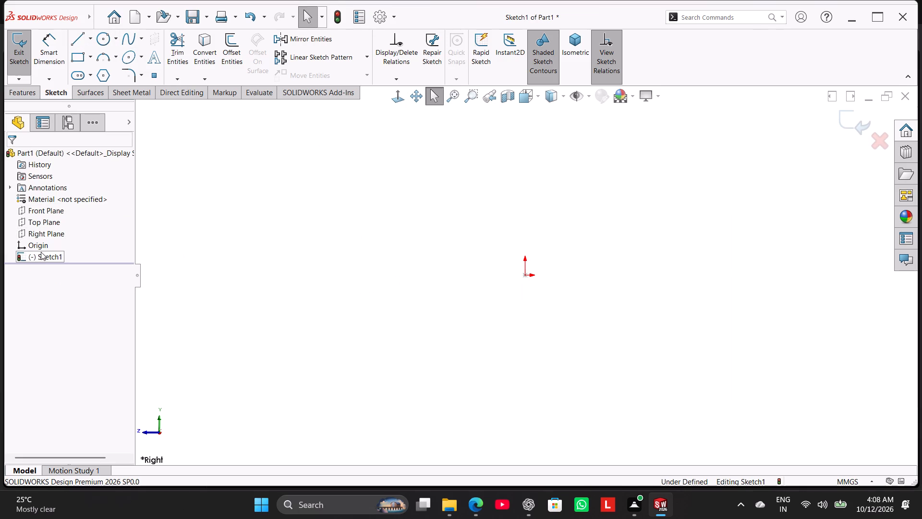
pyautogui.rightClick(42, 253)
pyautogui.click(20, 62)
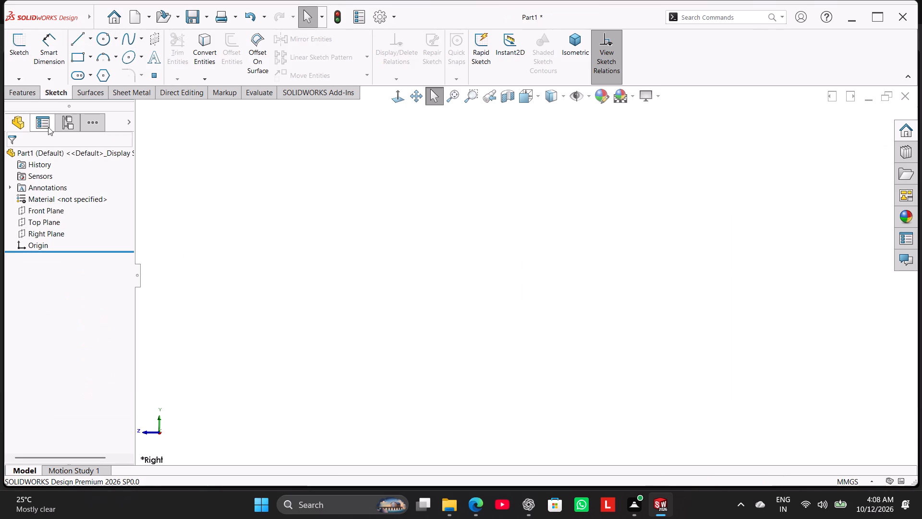
# Start a new sketch on the Right Plane.
pyautogui.click(49, 233)
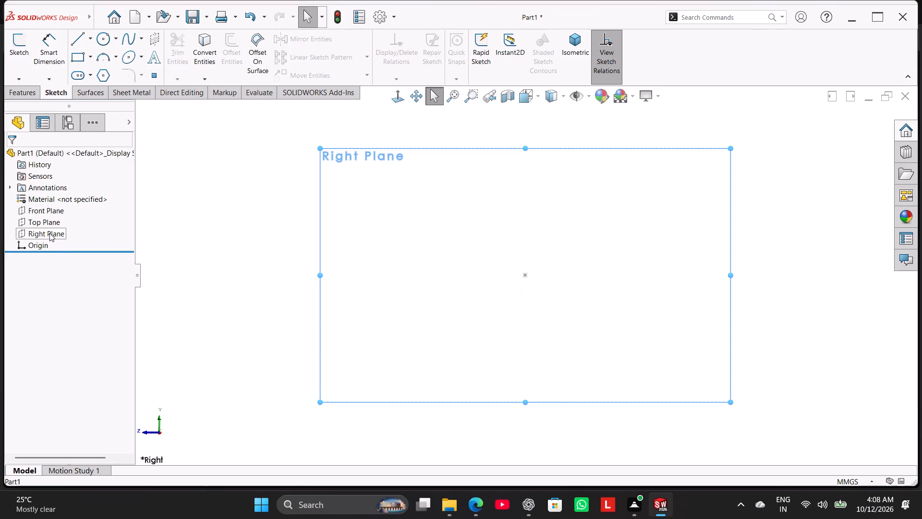
pyautogui.click(182, 267)
pyautogui.moveTo(188, 257); pyautogui.dragTo(367, 146, button='right')
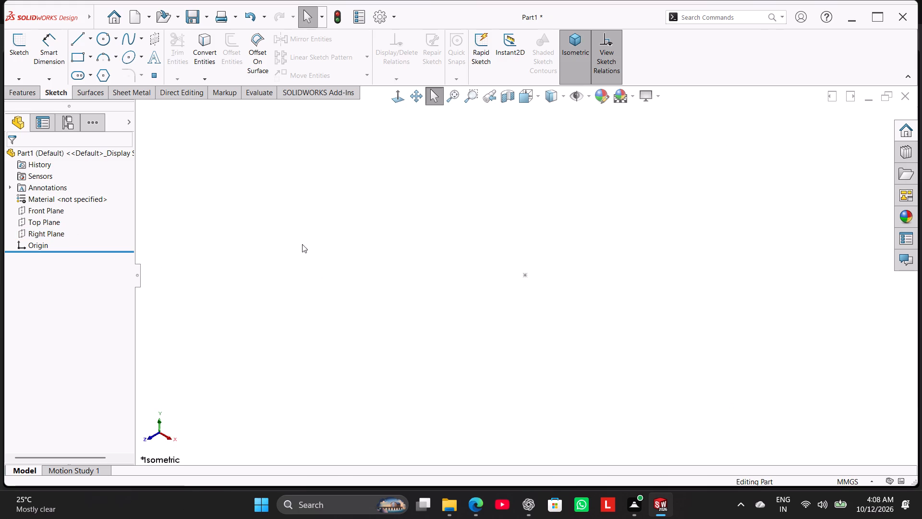
pyautogui.rightClick(525, 275)
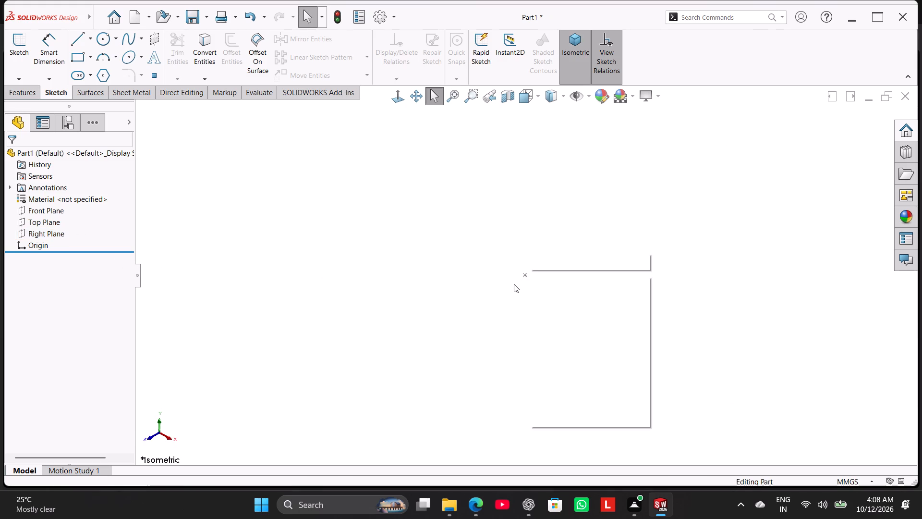
pyautogui.click(493, 289)
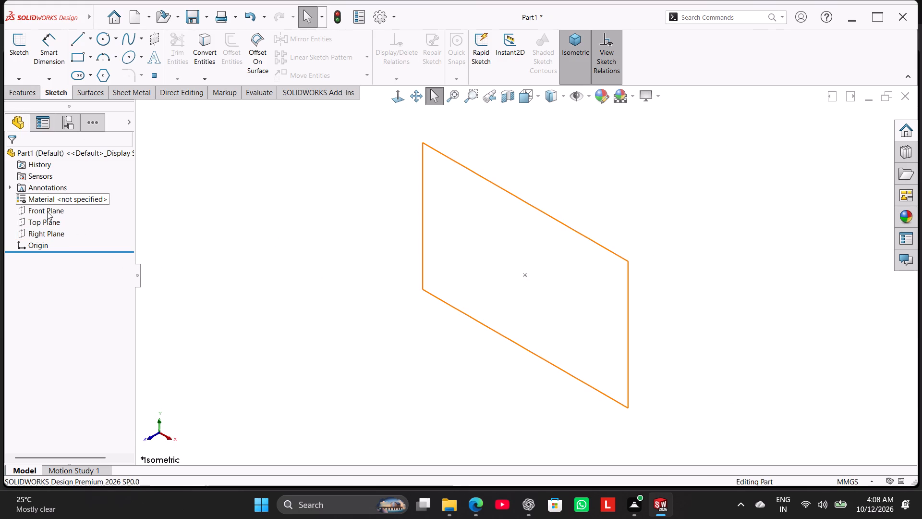
pyautogui.click(50, 233)
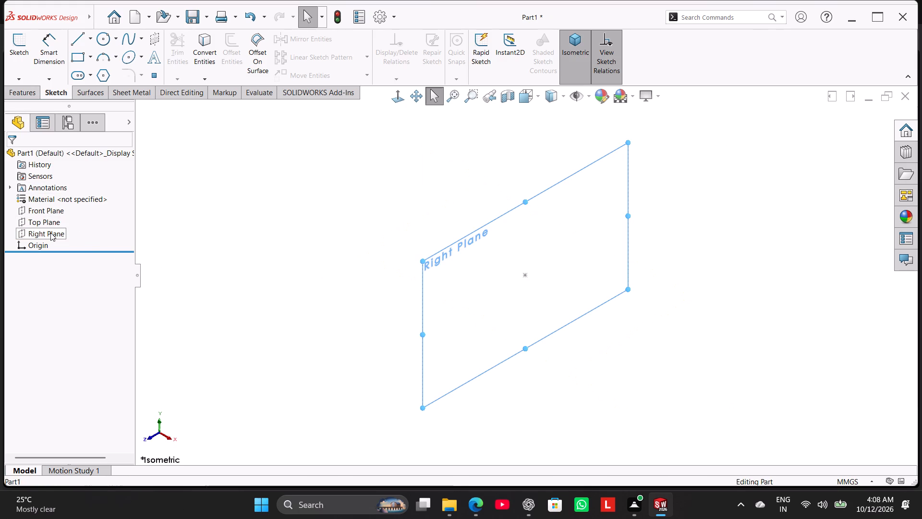
pyautogui.click(67, 221)
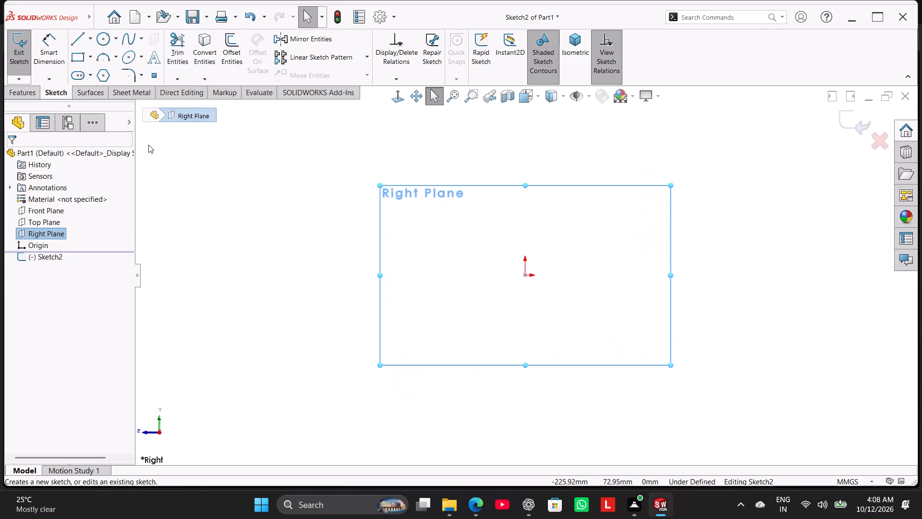
# Draw a horizontal line about 256 mm long passing through the origin.
pyautogui.click(72, 40)
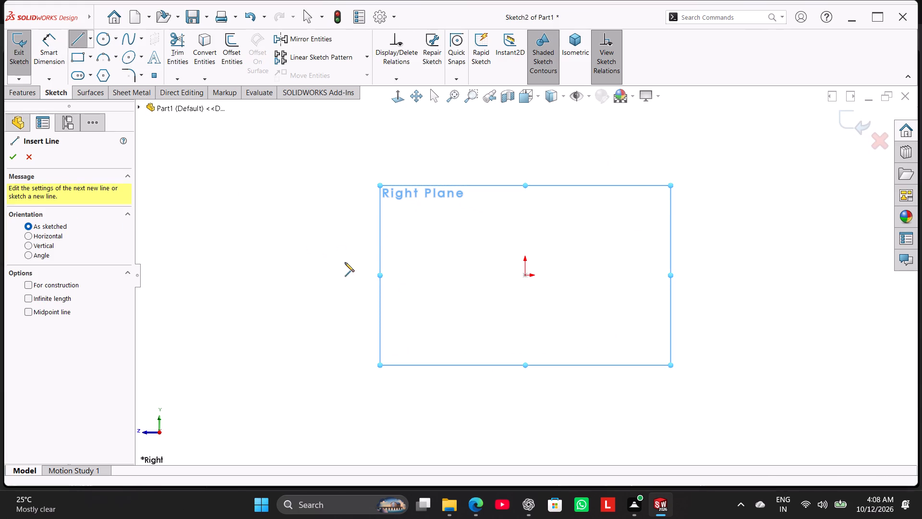
pyautogui.click(340, 274)
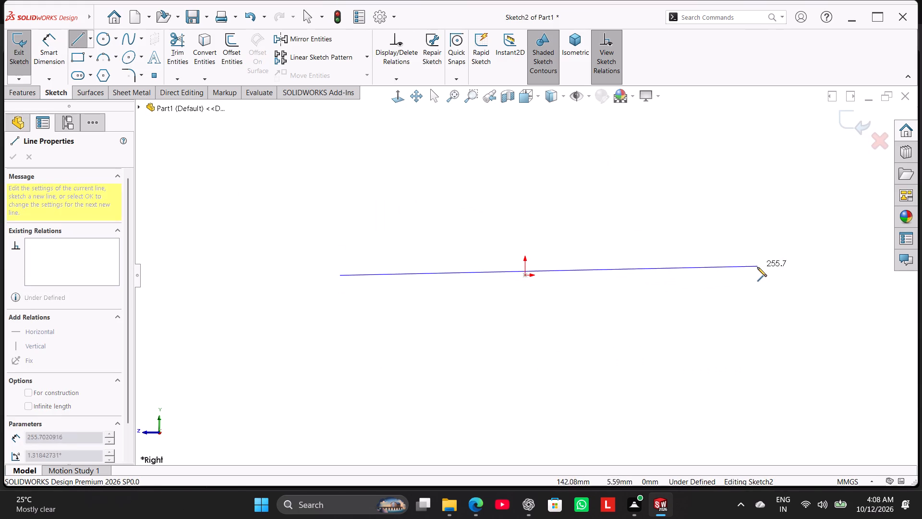
pyautogui.click(757, 272)
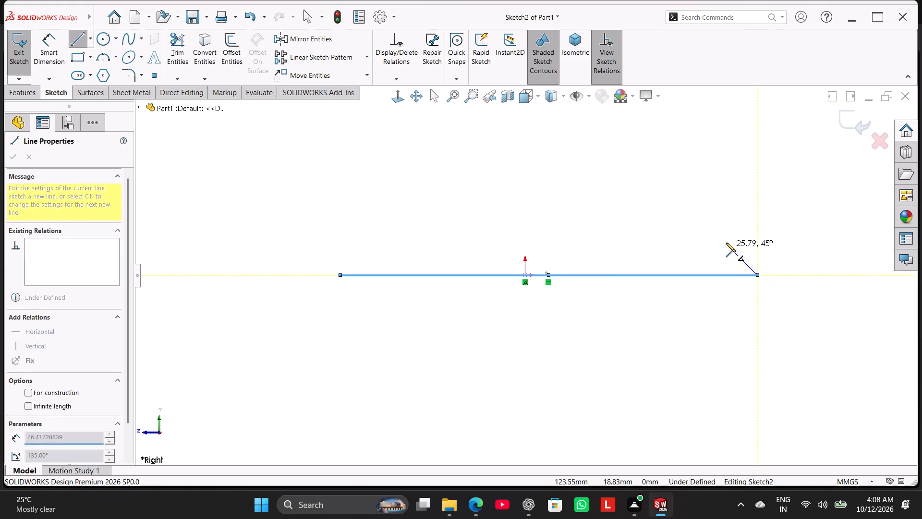
pyautogui.rightClick(726, 243)
pyautogui.click(738, 246)
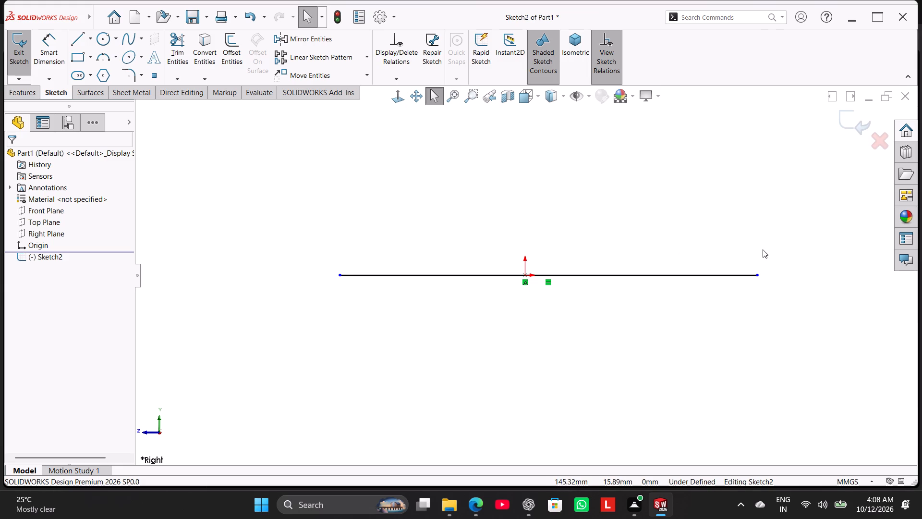
pyautogui.scroll(2, 757, 254)
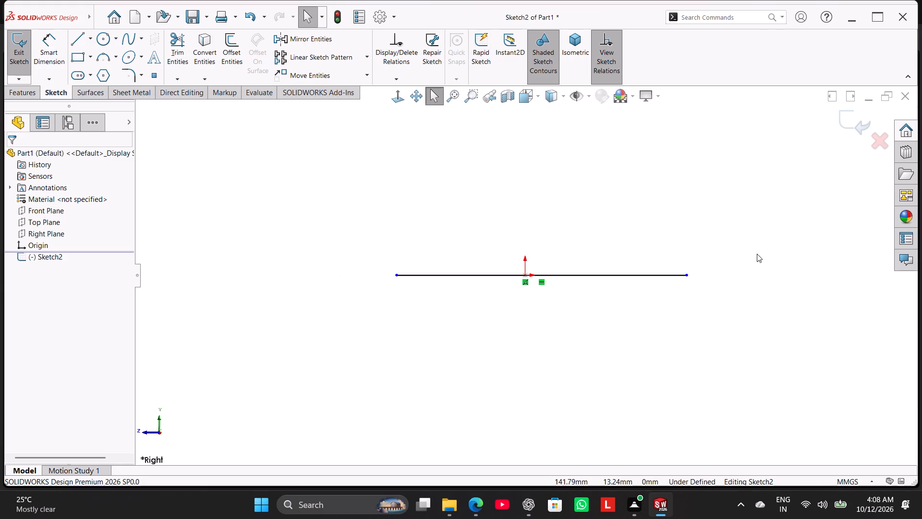
pyautogui.scroll(-2, 757, 254)
pyautogui.scroll(1, 451, 291)
pyautogui.scroll(2, 373, 283)
pyautogui.scroll(-2, 380, 266)
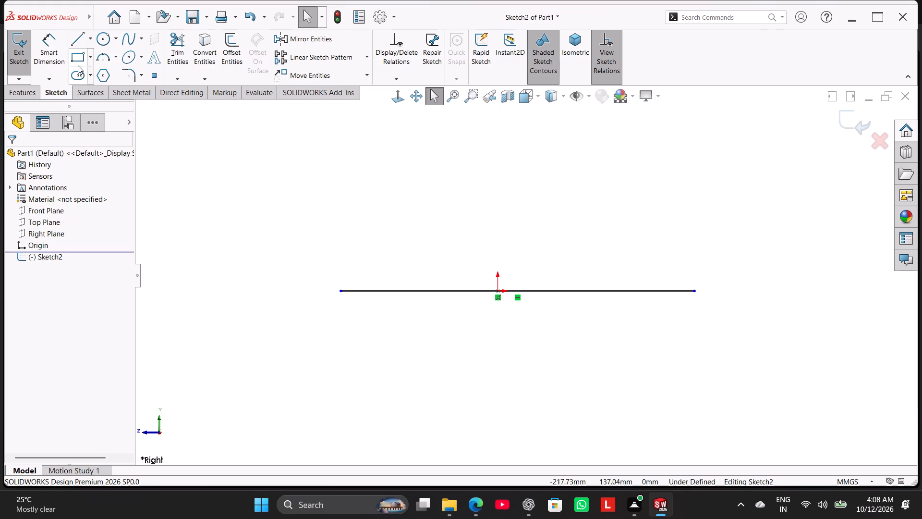
# Close the profile below the line with vertical and horizontal lines, making the ends about 21 mm high and the middle section deeper.
pyautogui.click(74, 39)
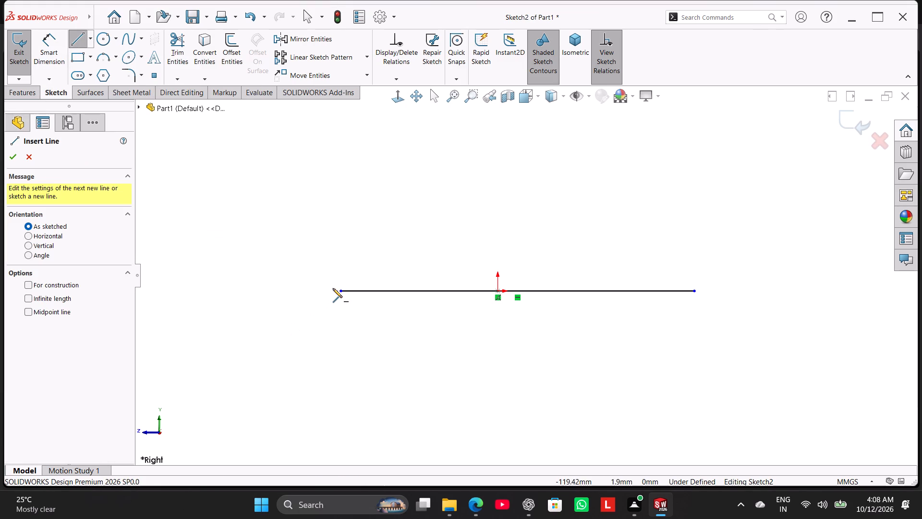
pyautogui.click(340, 291)
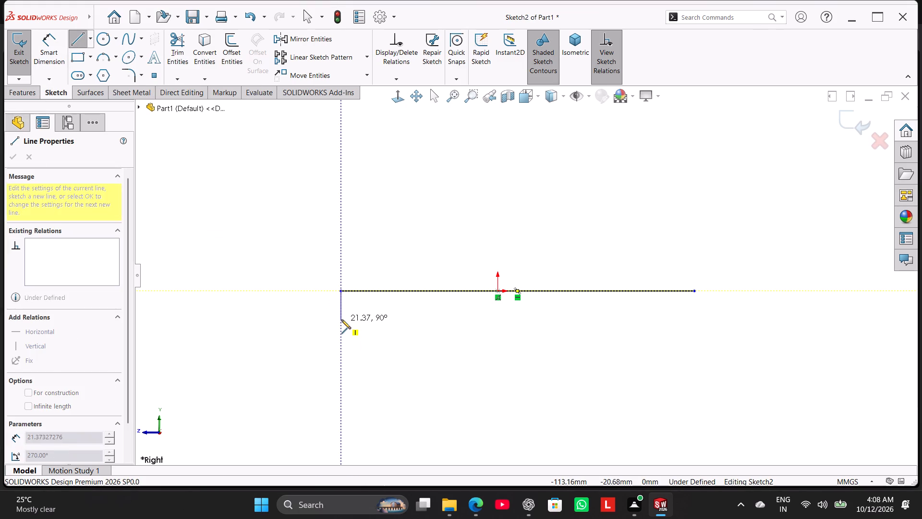
pyautogui.click(341, 320)
pyautogui.click(483, 318)
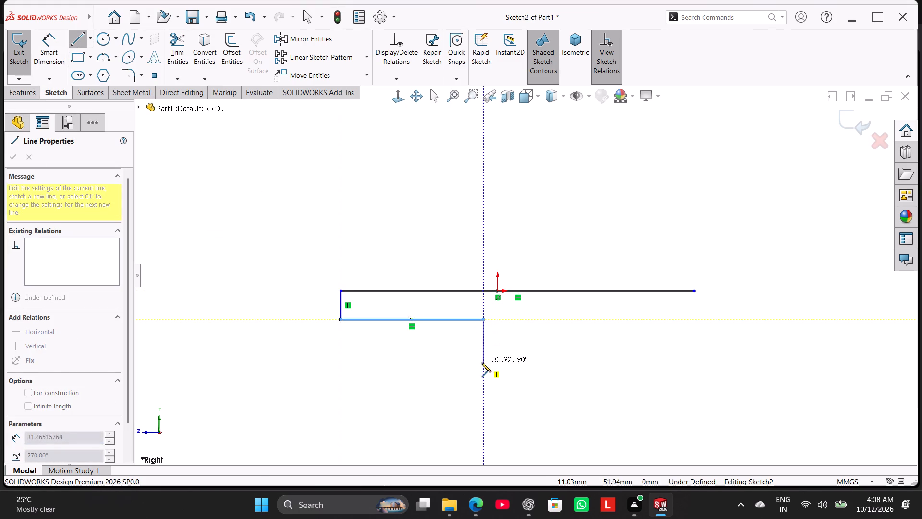
pyautogui.click(483, 352)
pyautogui.click(585, 352)
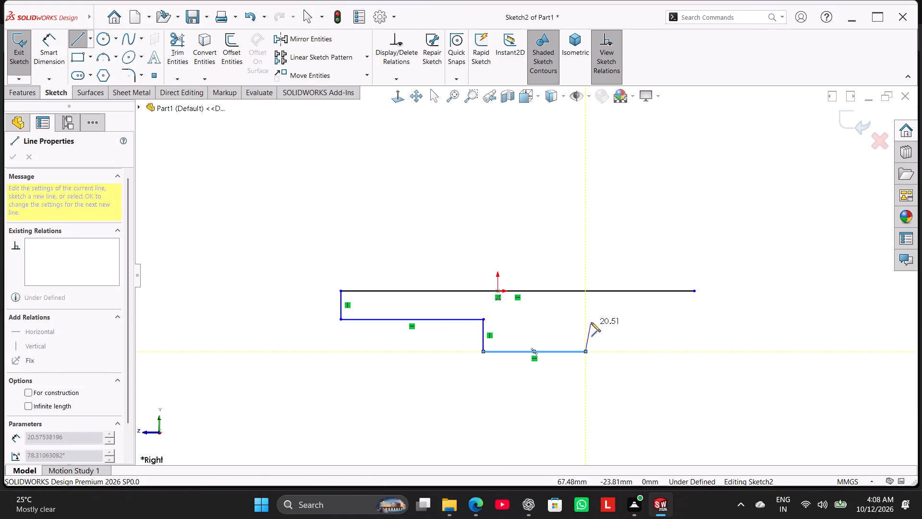
pyautogui.click(583, 320)
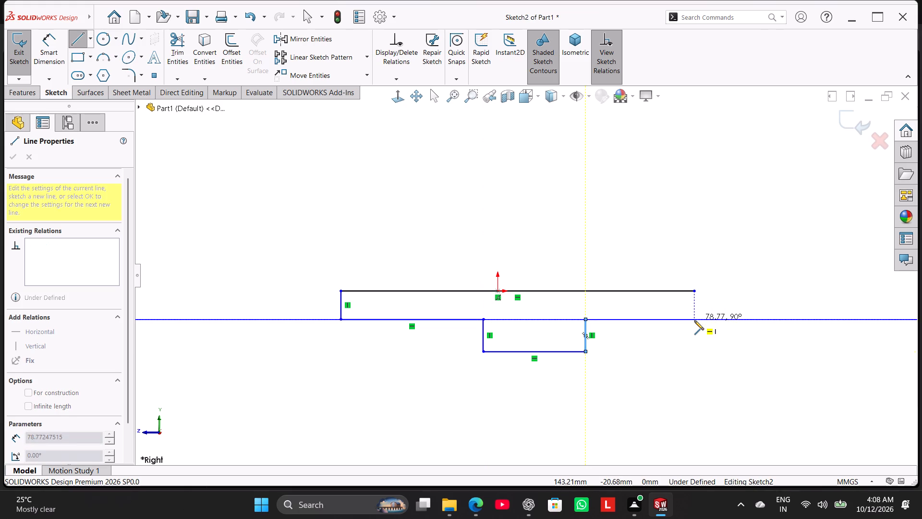
pyautogui.click(694, 321)
pyautogui.click(694, 289)
pyautogui.rightClick(603, 253)
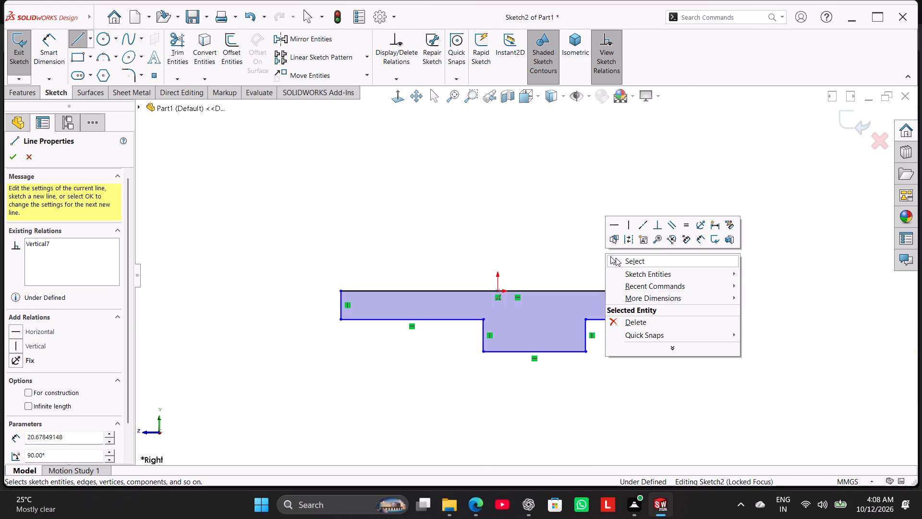
pyautogui.click(619, 258)
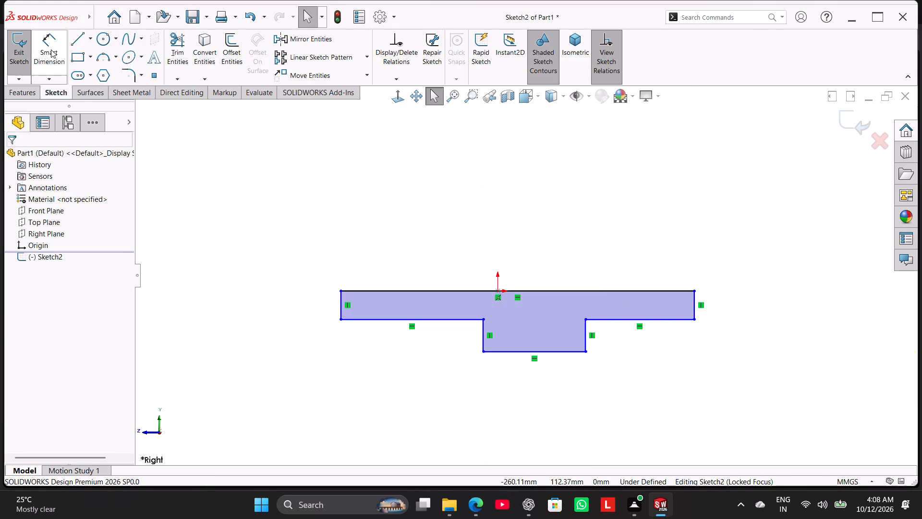
# Dimension the profile's overall width between its two vertical end lines as 100 mm.
pyautogui.click(51, 49)
pyautogui.click(340, 305)
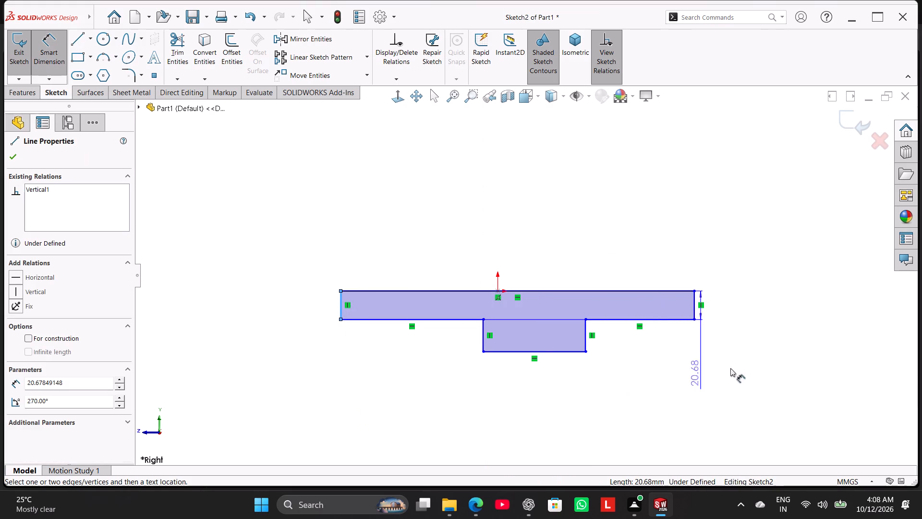
pyautogui.click(697, 305)
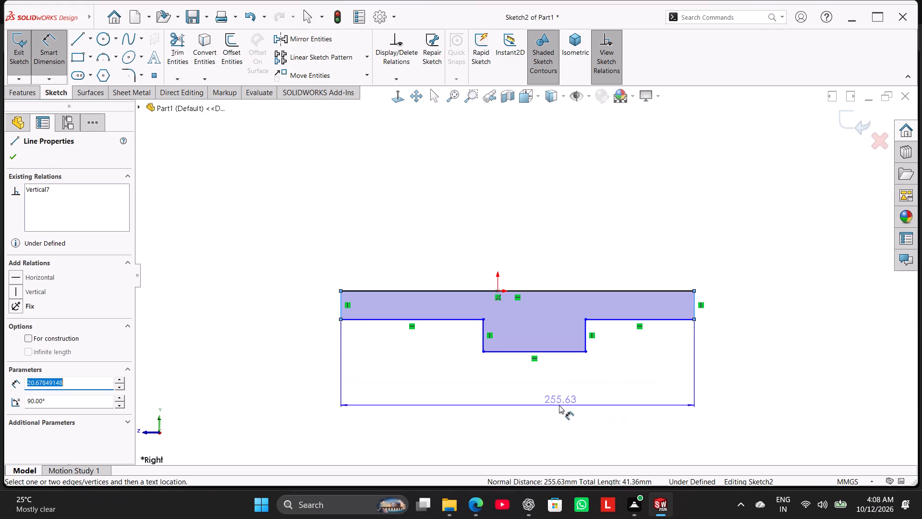
pyautogui.click(541, 397)
pyautogui.write('100')
pyautogui.press('Return')
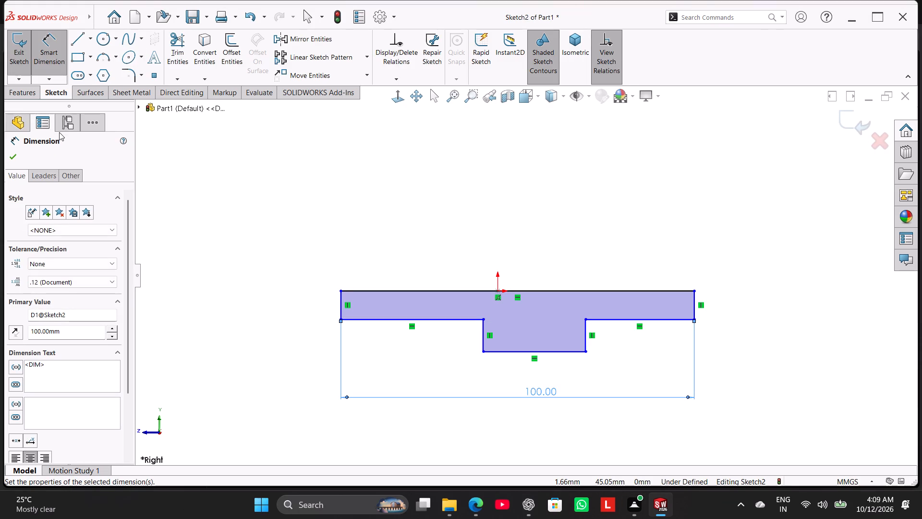
pyautogui.rightClick(219, 246)
pyautogui.click(255, 273)
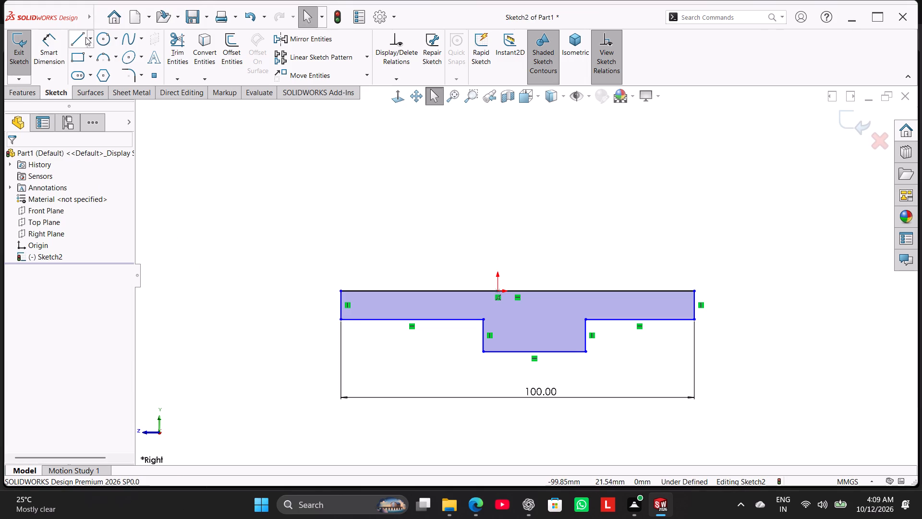
# Dimension the overall height from the top line to the bottom line of the deeper middle section as 30 mm.
pyautogui.click(77, 37)
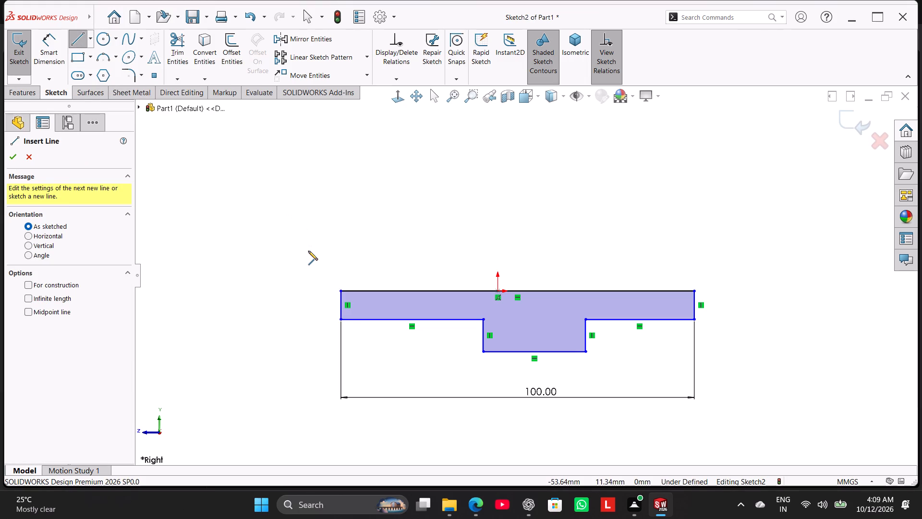
pyautogui.click(55, 52)
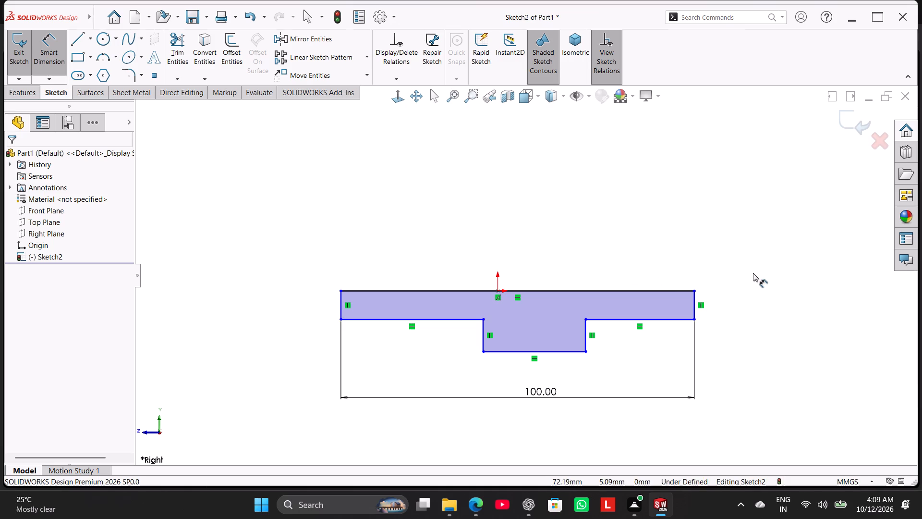
pyautogui.click(673, 290)
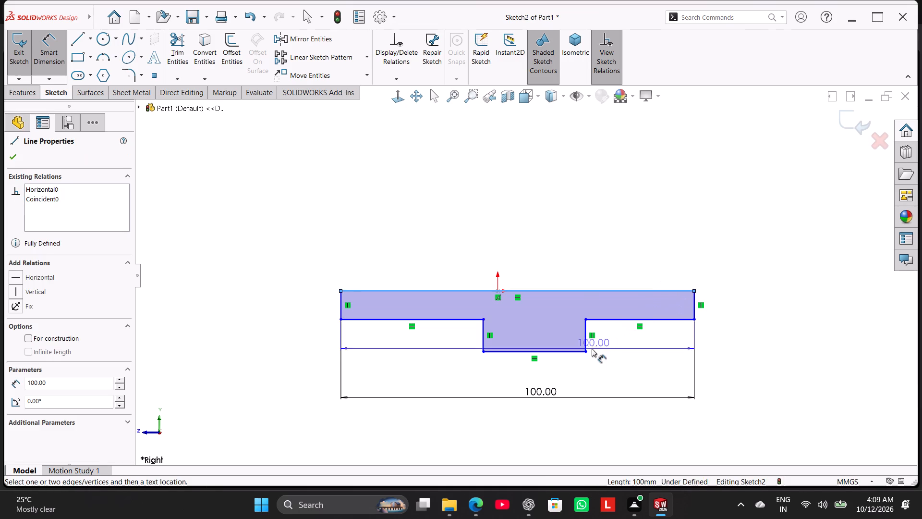
pyautogui.click(554, 352)
pyautogui.click(739, 321)
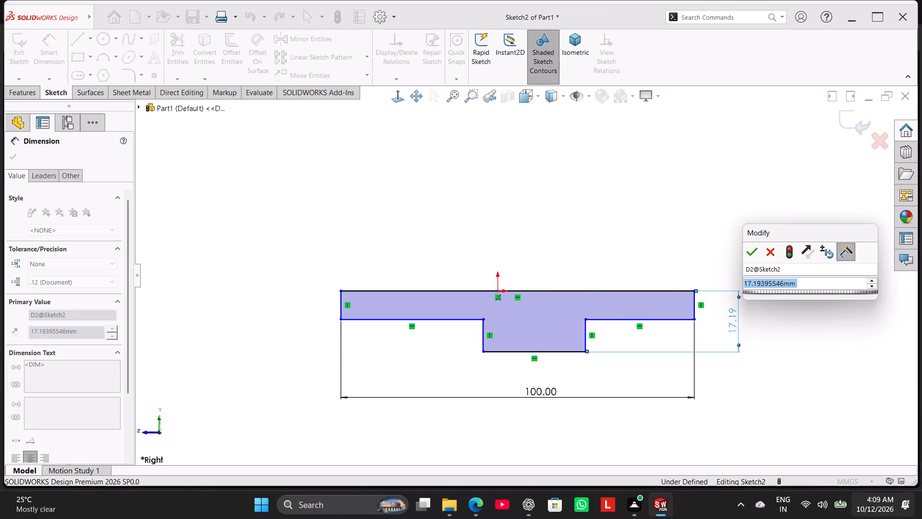
pyautogui.write('30')
pyautogui.press('Return')
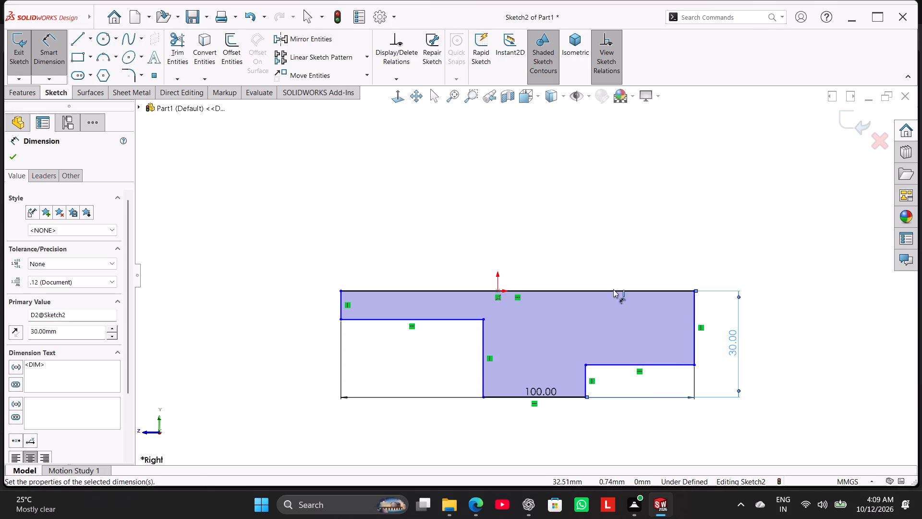
pyautogui.rightClick(576, 221)
pyautogui.click(607, 250)
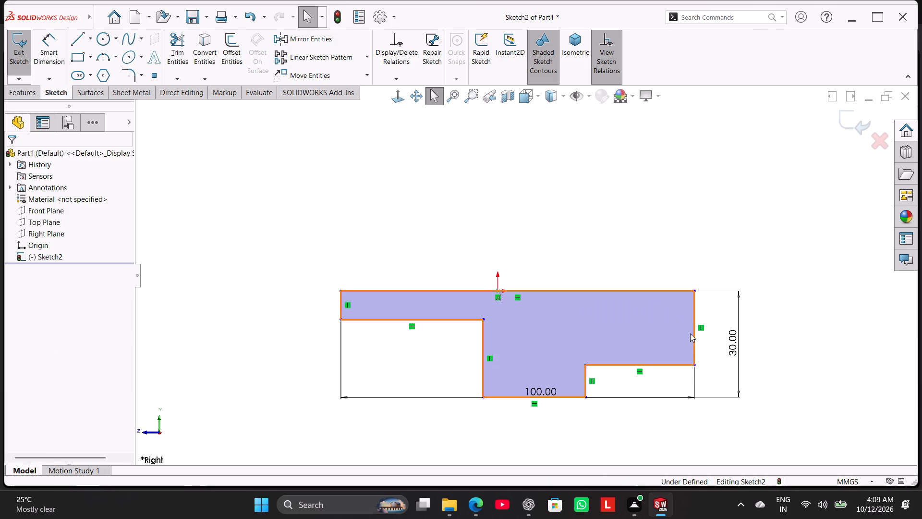
# Raise the lower of the two horizontal shoulder lines to the level of the other and make both lines collinear.
pyautogui.moveTo(680, 366); pyautogui.dragTo(675, 321)
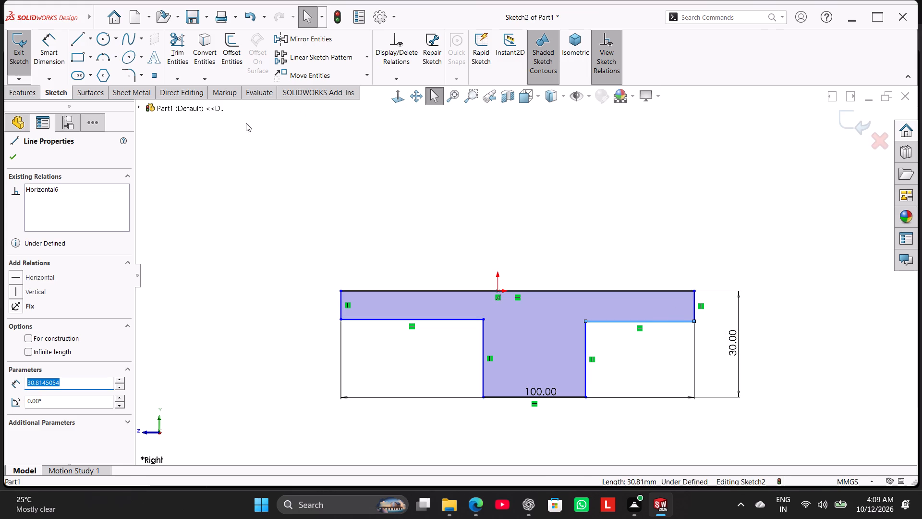
pyautogui.click(429, 319)
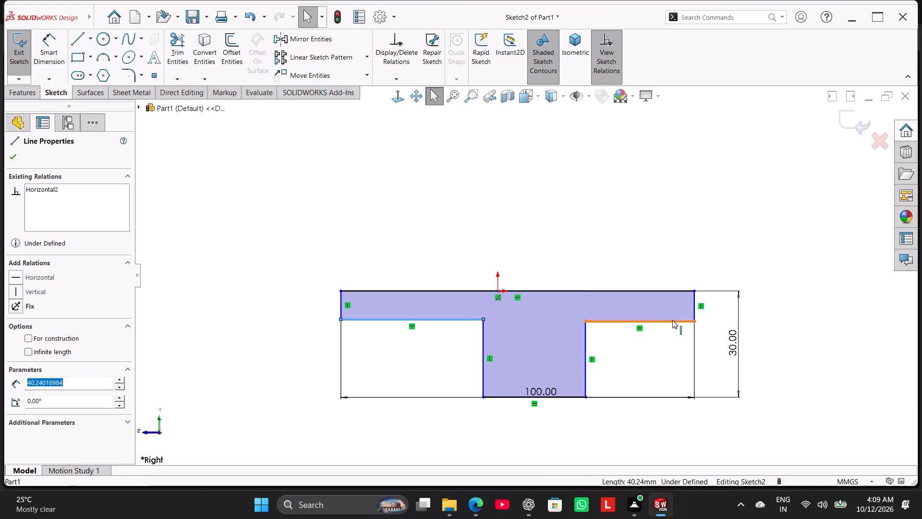
pyautogui.keyDown('ctrl'); pyautogui.click(674, 323); pyautogui.keyUp('ctrl')
pyautogui.rightClick(626, 229)
pyautogui.click(666, 198)
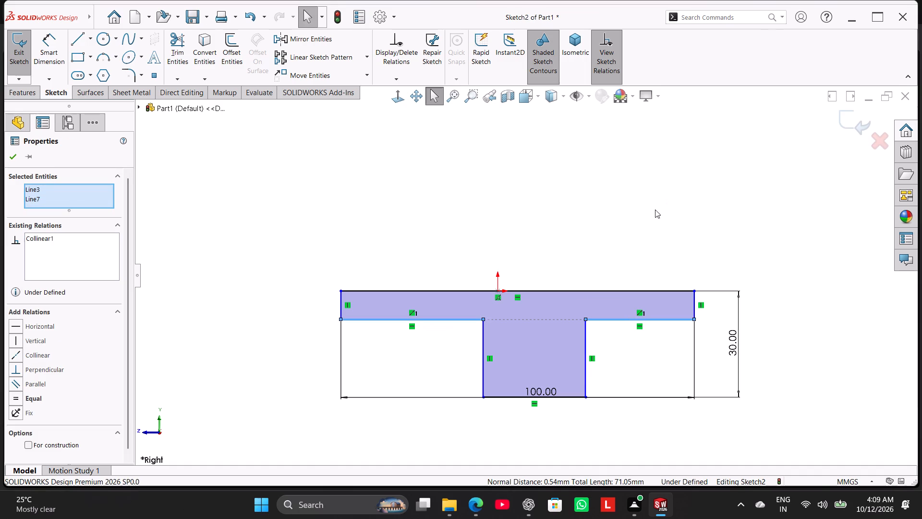
# Dimension the height of the vertical end line on the origin's +Z side as 15 mm.
pyautogui.click(38, 32)
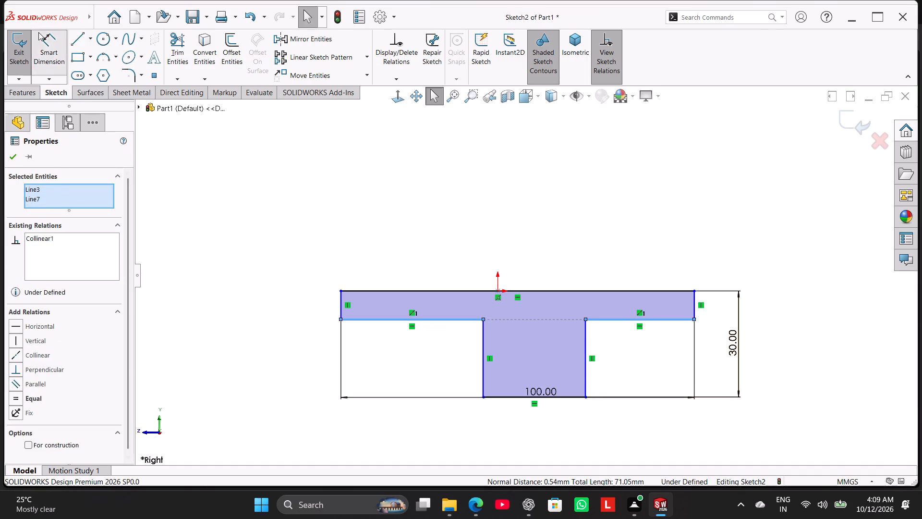
pyautogui.click(345, 307)
pyautogui.click(342, 308)
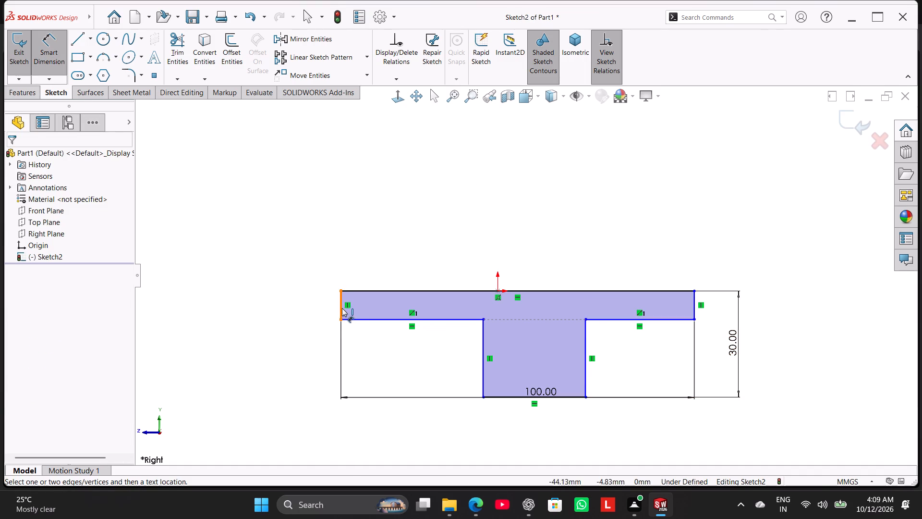
pyautogui.click(309, 299)
pyautogui.write('15')
pyautogui.click(276, 339)
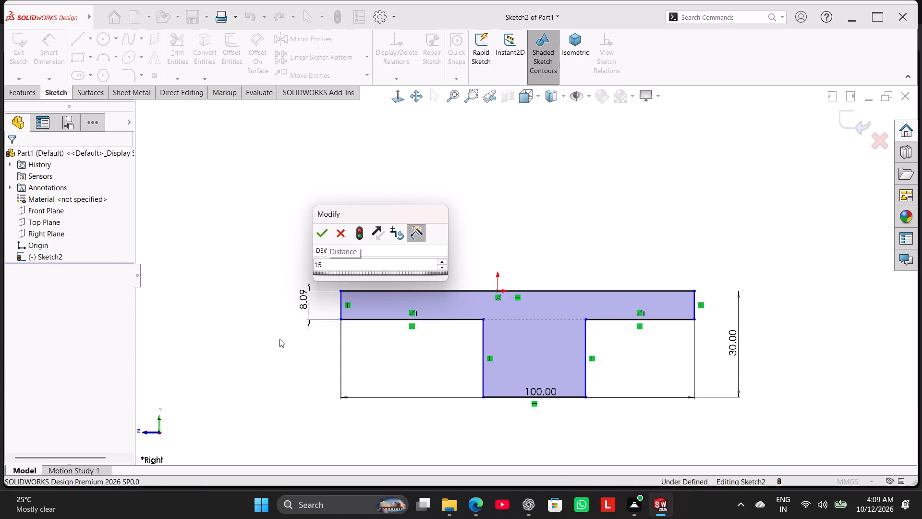
pyautogui.click(325, 236)
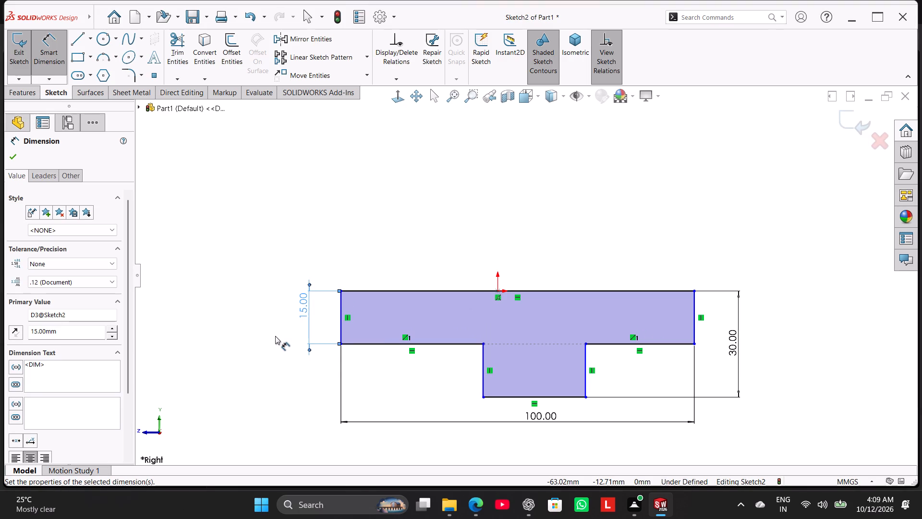
pyautogui.press('/')
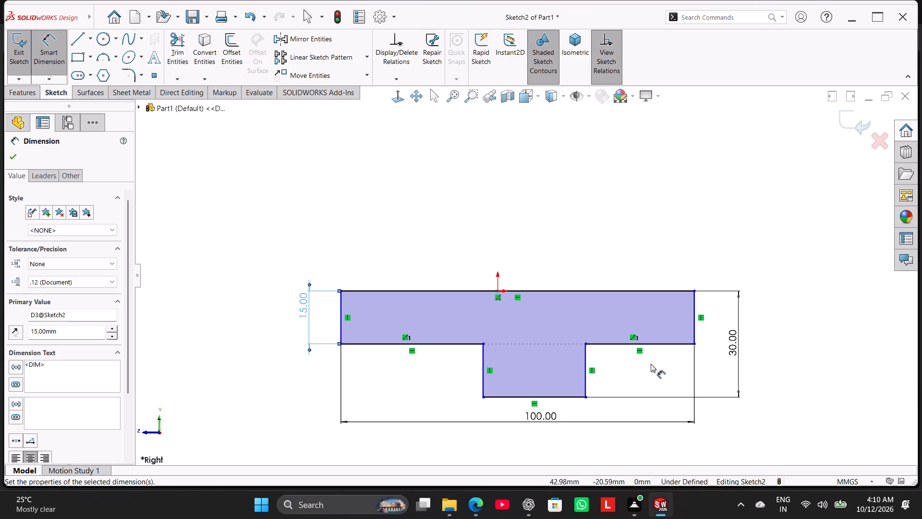
# Dimension the horizontal distance from the opposite end line to the nearest side of the middle section as 30 mm.
pyautogui.click(693, 334)
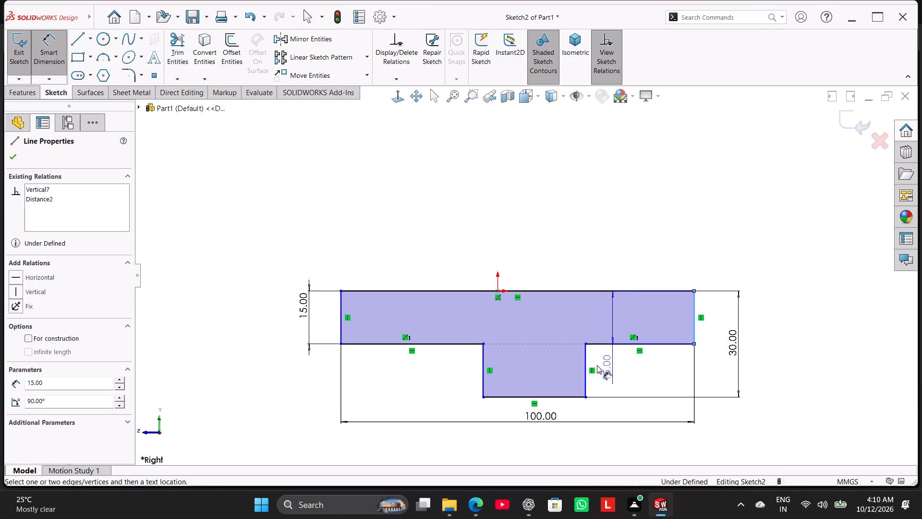
pyautogui.click(587, 358)
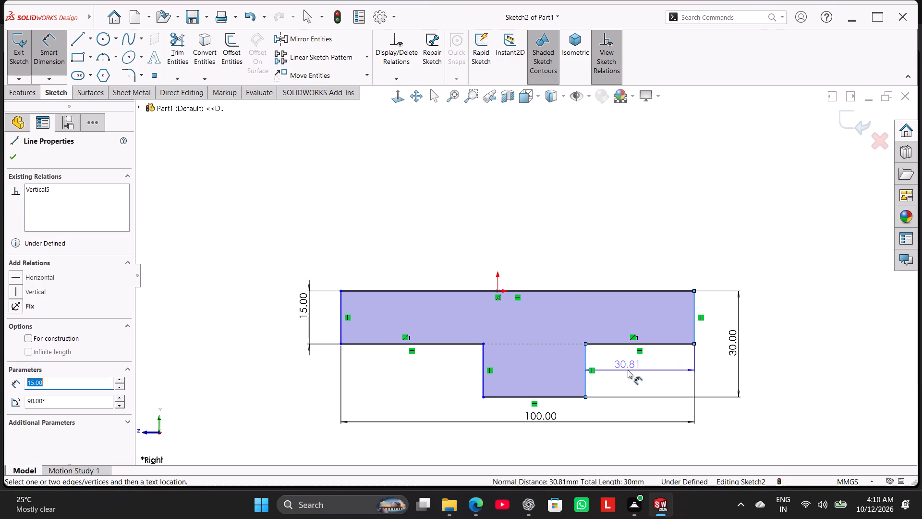
pyautogui.click(628, 370)
pyautogui.write('30')
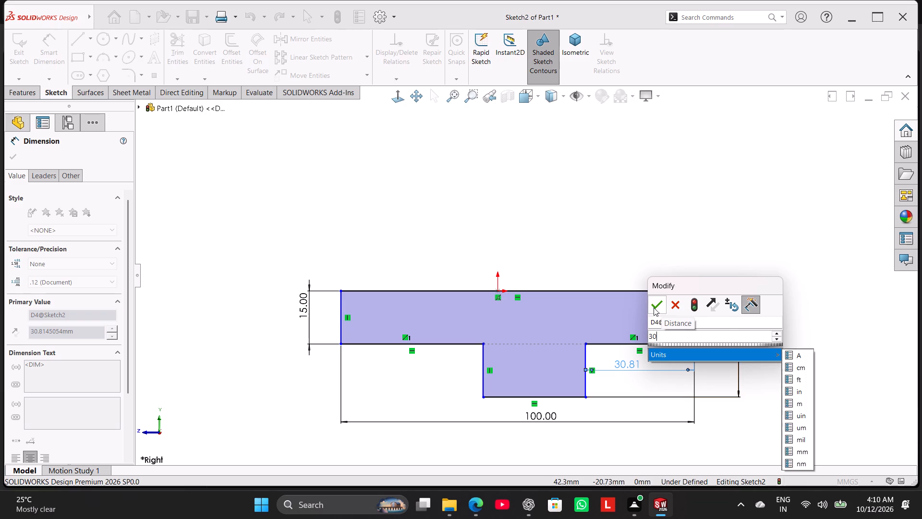
pyautogui.click(654, 307)
pyautogui.click(619, 235)
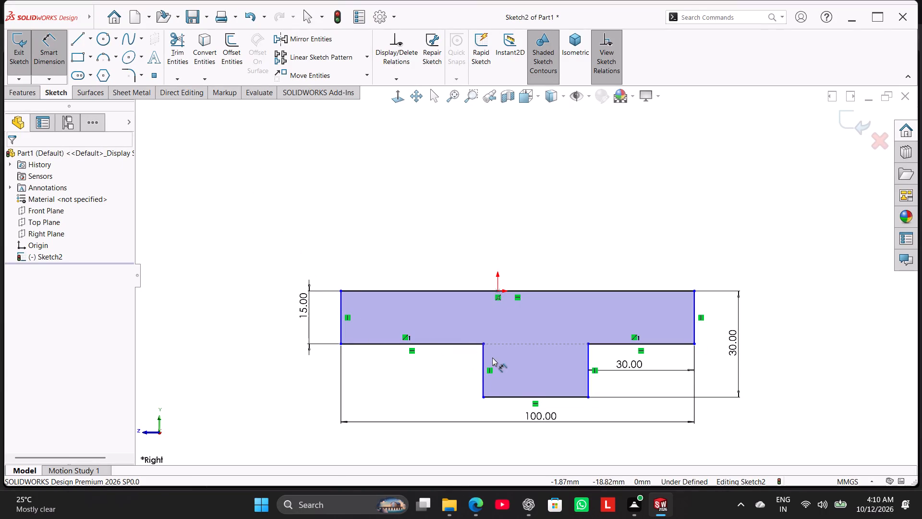
# Dimension the bottom line of the middle section as 40 mm wide and finish dimensioning.
pyautogui.click(527, 395)
pyautogui.click(529, 413)
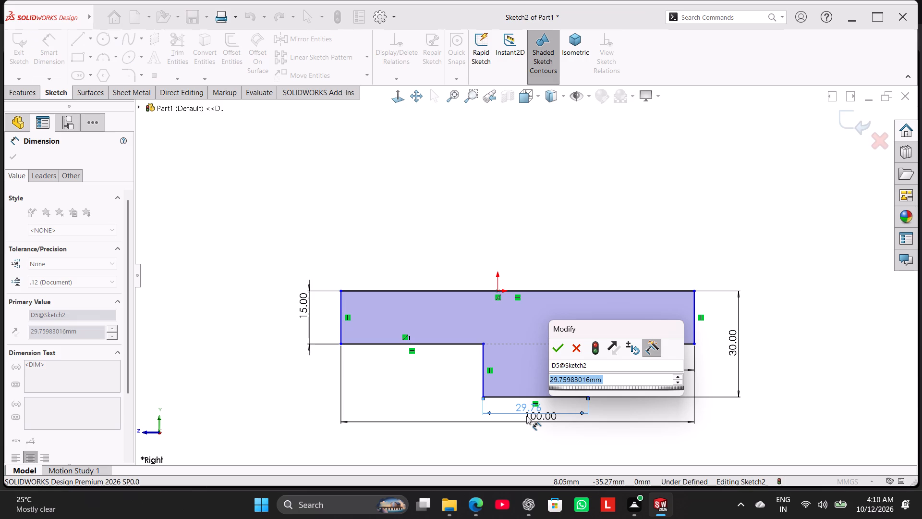
pyautogui.write('40')
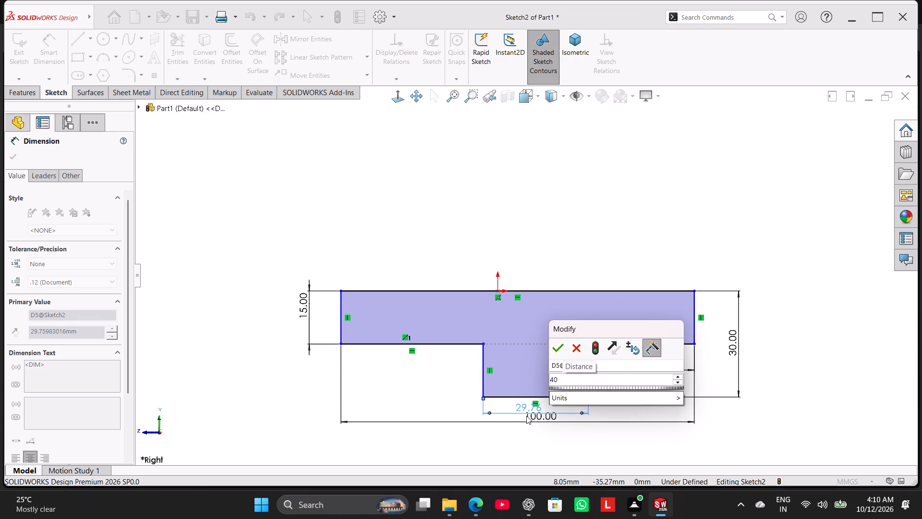
pyautogui.press('Return')
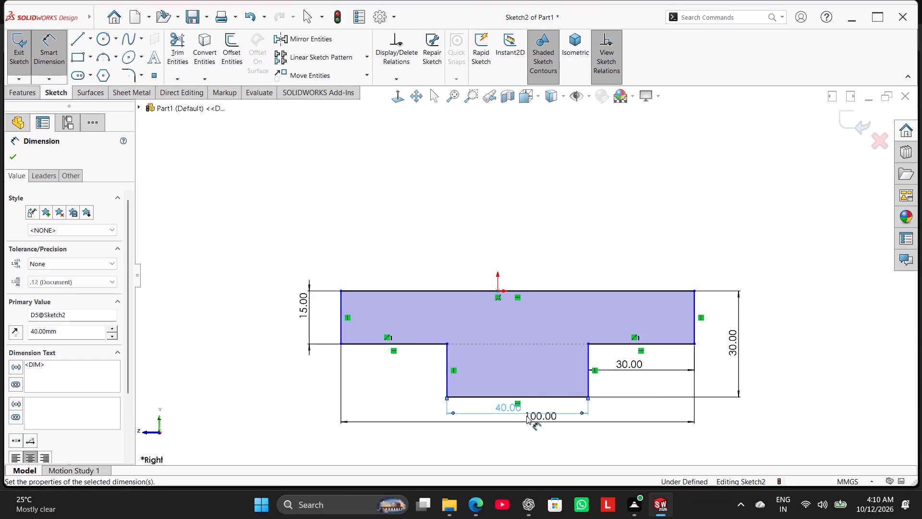
pyautogui.click(588, 234)
pyautogui.rightClick(398, 222)
pyautogui.click(435, 254)
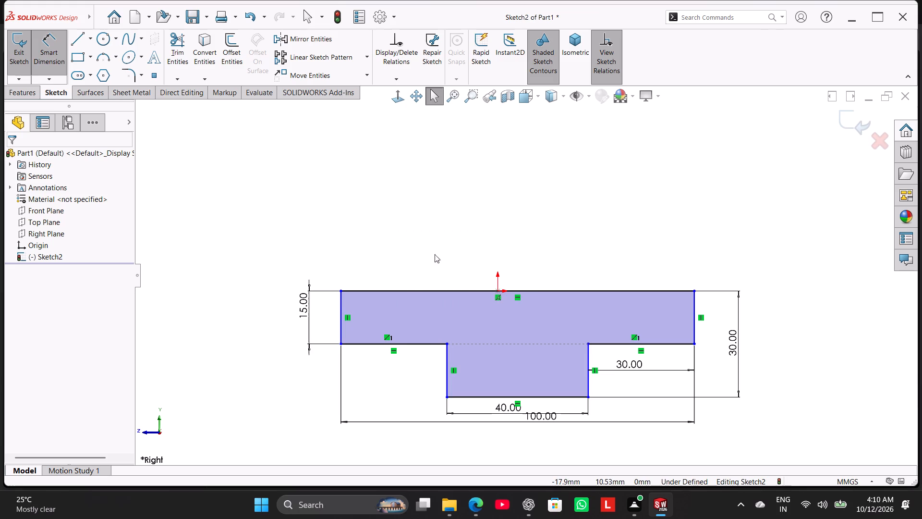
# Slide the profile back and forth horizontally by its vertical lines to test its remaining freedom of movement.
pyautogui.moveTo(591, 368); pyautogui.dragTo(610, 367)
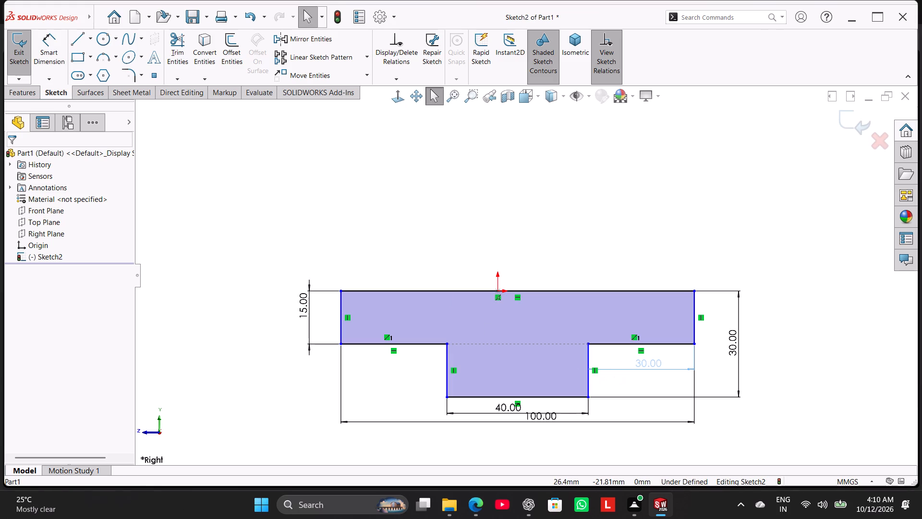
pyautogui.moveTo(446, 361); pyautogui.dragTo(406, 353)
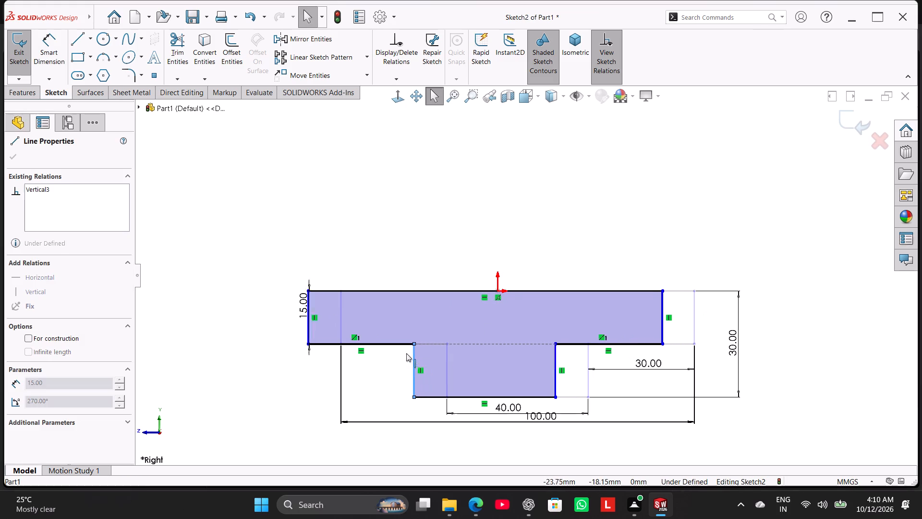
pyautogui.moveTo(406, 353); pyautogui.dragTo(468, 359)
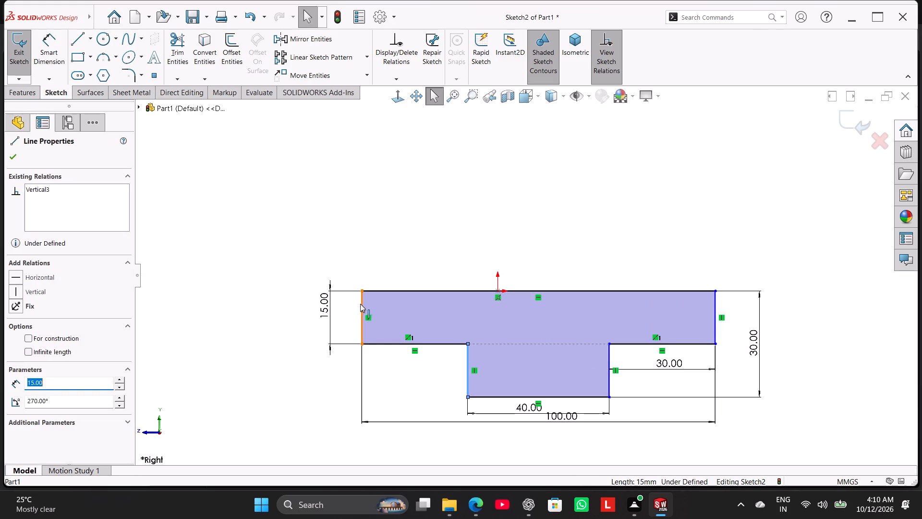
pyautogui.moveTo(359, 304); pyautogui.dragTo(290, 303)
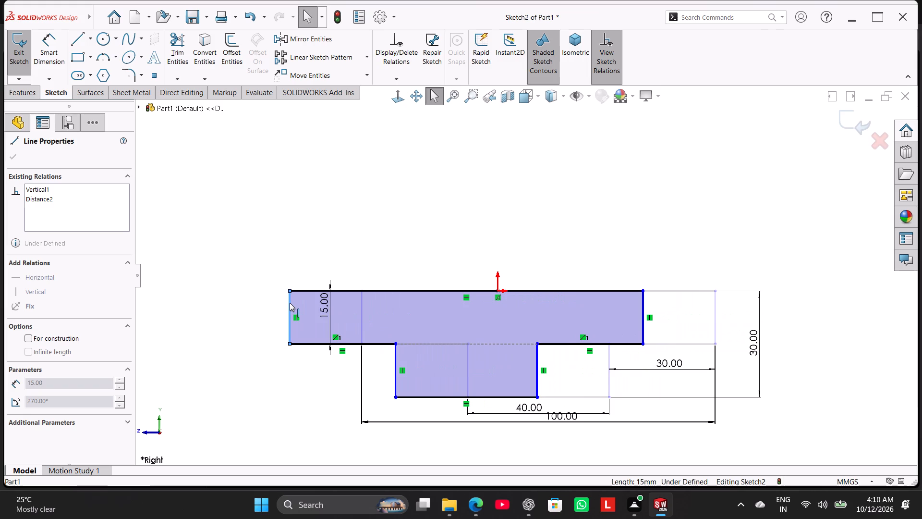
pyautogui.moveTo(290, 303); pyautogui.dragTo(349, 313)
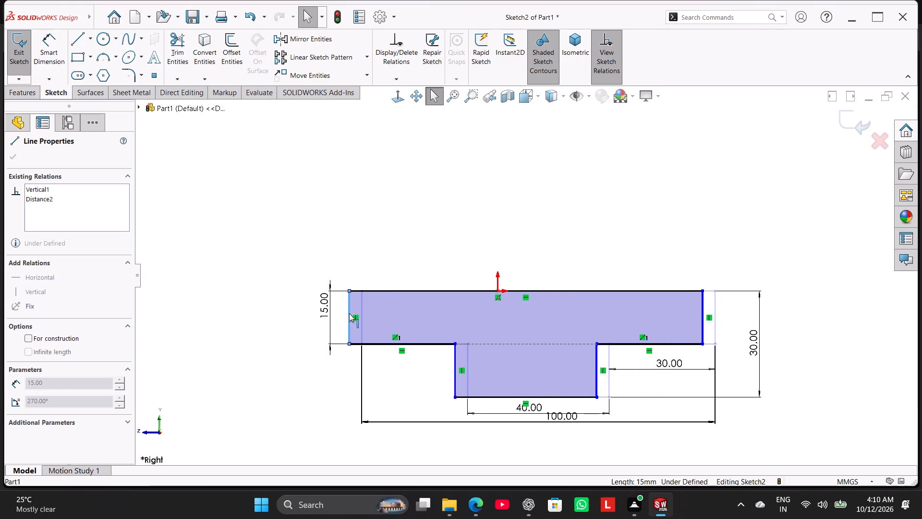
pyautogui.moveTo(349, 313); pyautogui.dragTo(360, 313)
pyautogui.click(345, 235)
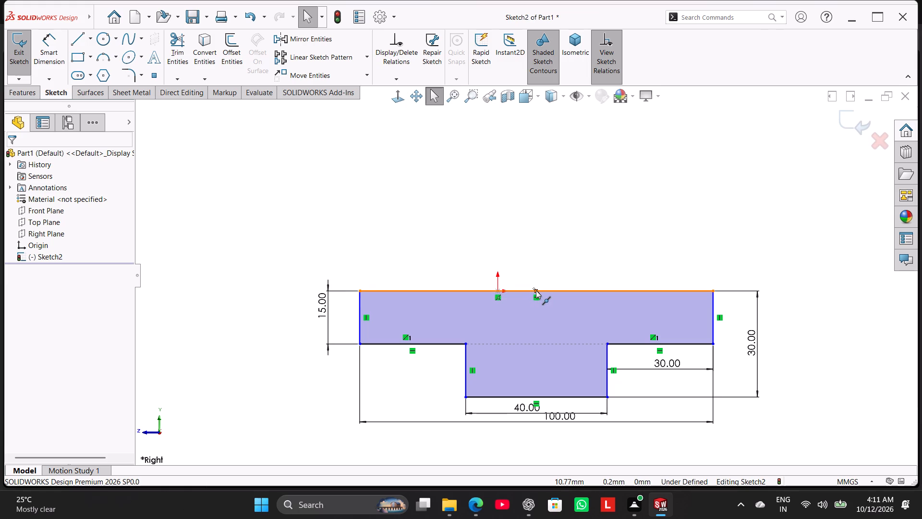
# Make the midpoint of the profile's top line coincident with the origin.
pyautogui.keyDown('ctrl'); pyautogui.click(536, 290); pyautogui.keyUp('ctrl')
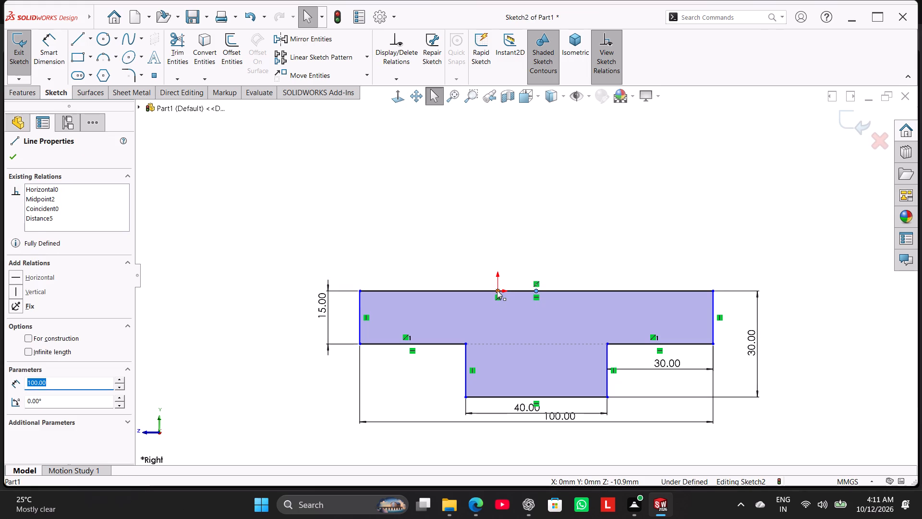
pyautogui.keyDown('ctrl'); pyautogui.click(497, 290); pyautogui.keyUp('ctrl')
pyautogui.click(40, 350)
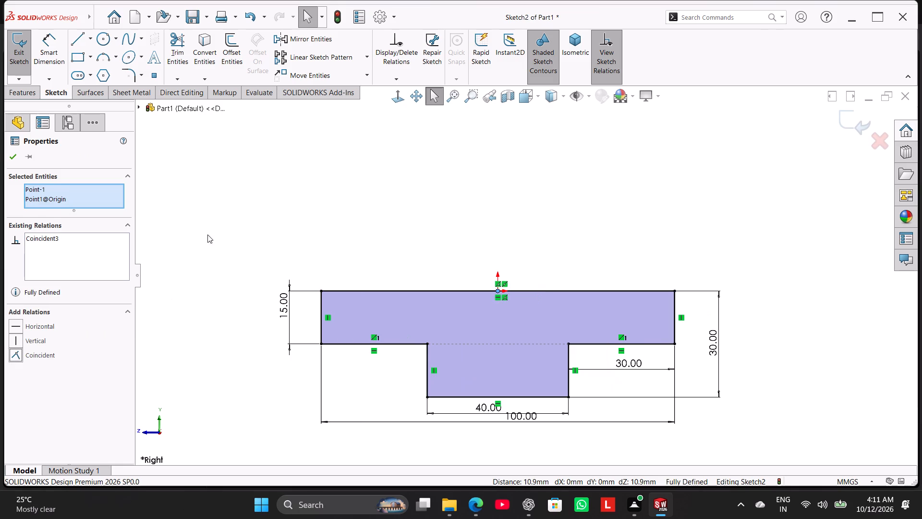
# Extrude the T-shaped profile as a boss 46 mm deep using the Mid Plane end condition.
pyautogui.click(207, 235)
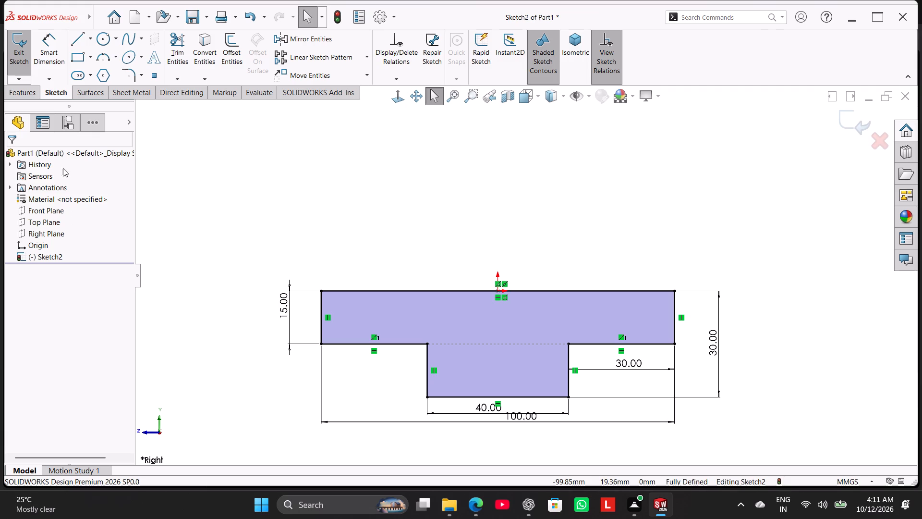
pyautogui.click(23, 90)
pyautogui.click(23, 65)
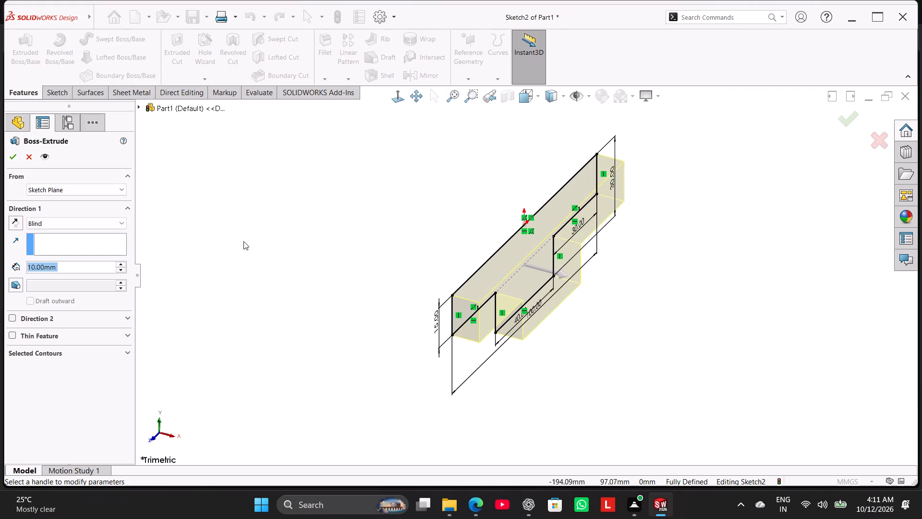
pyautogui.click(86, 221)
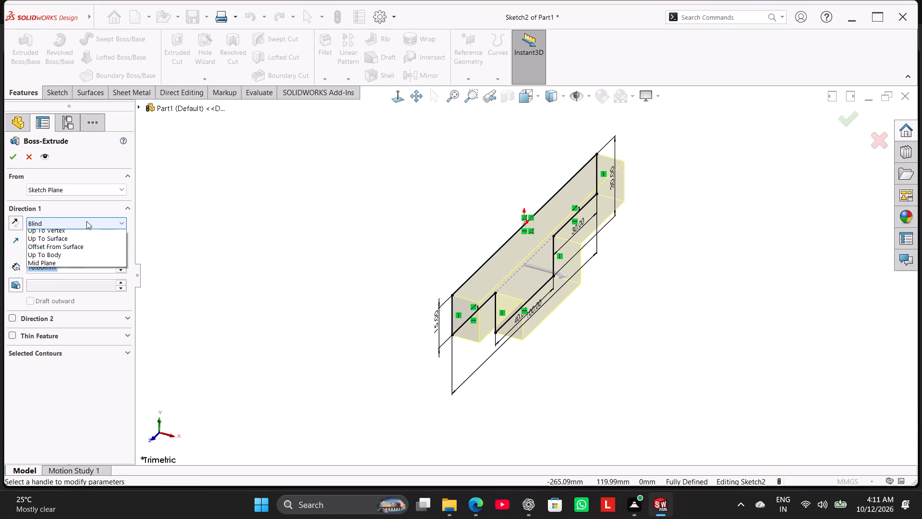
pyautogui.click(97, 273)
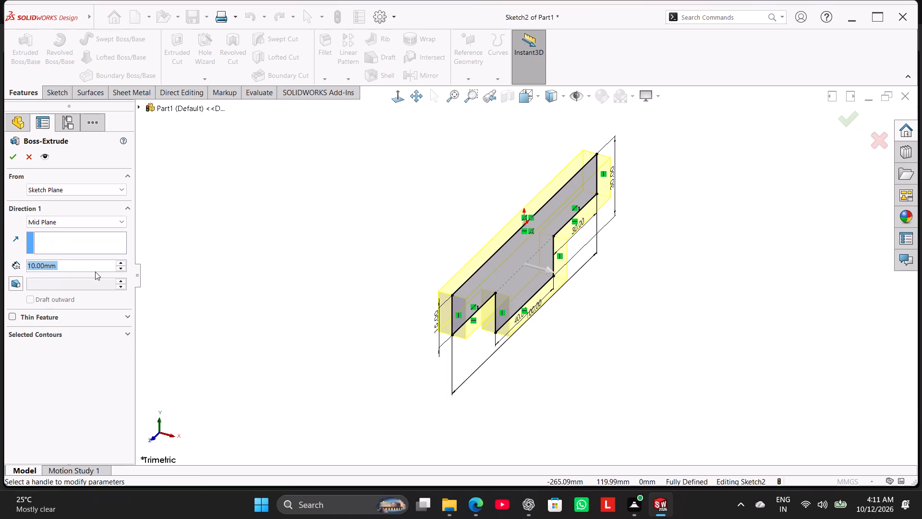
pyautogui.write('46')
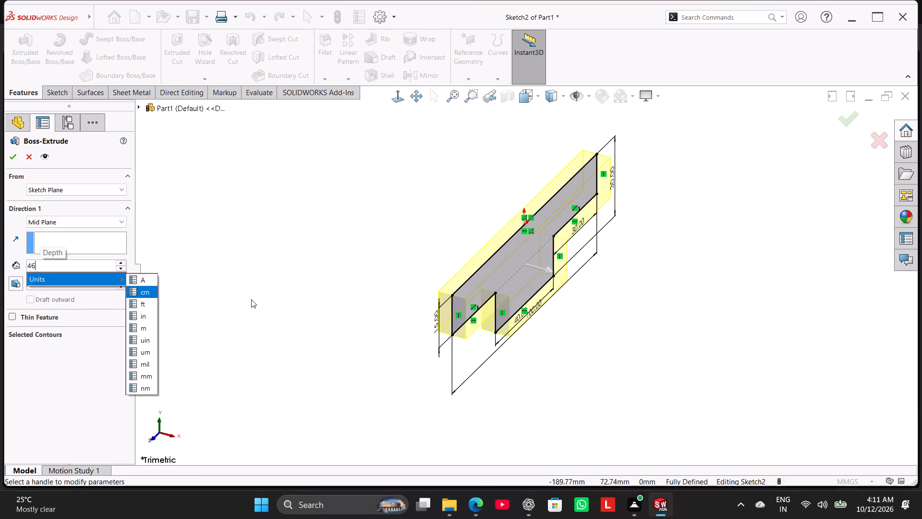
pyautogui.click(251, 299)
pyautogui.click(12, 157)
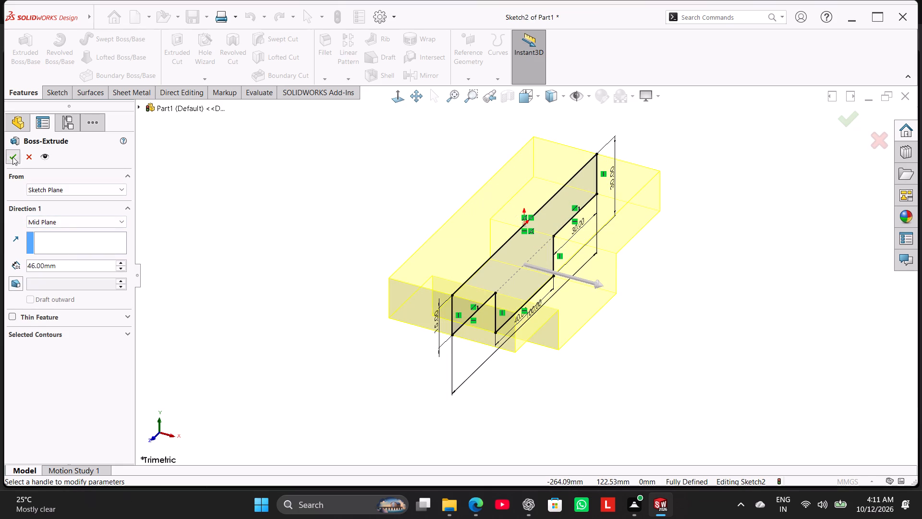
pyautogui.moveTo(264, 293); pyautogui.dragTo(358, 217, button='right')
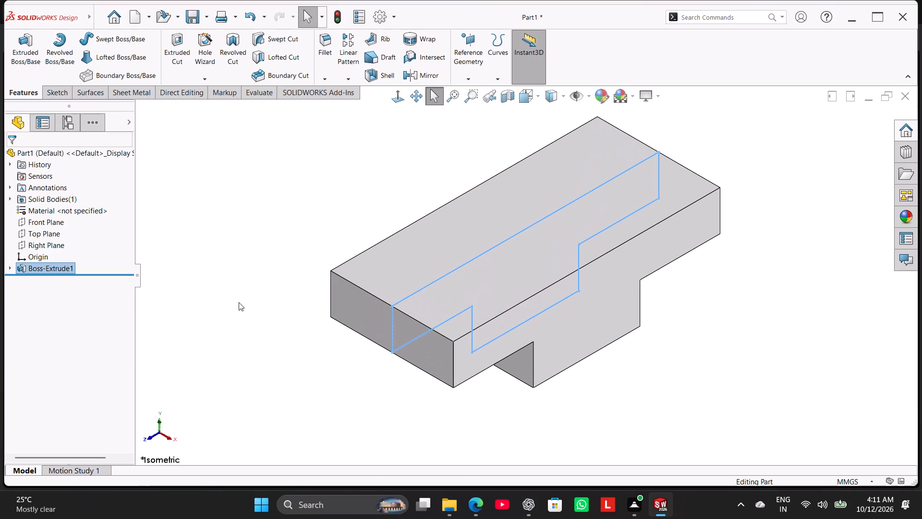
pyautogui.click(239, 302)
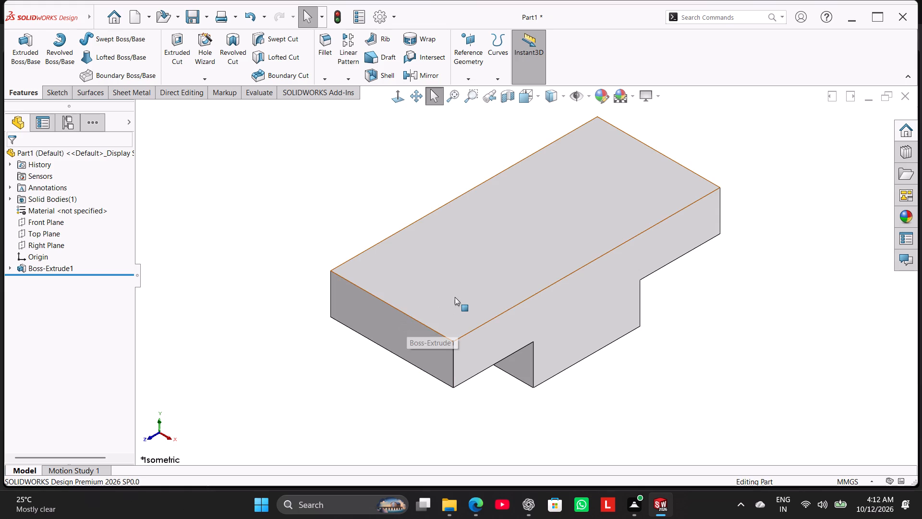
pyautogui.click(291, 357)
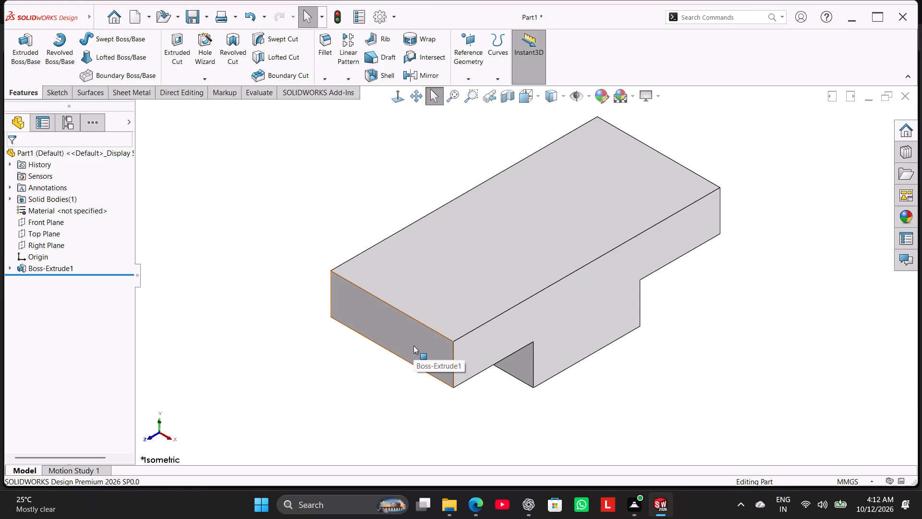
# Start a sketch on the top face of the block and draw a corner rectangle about 18 mm wide on its front short edge.
pyautogui.rightClick(453, 296)
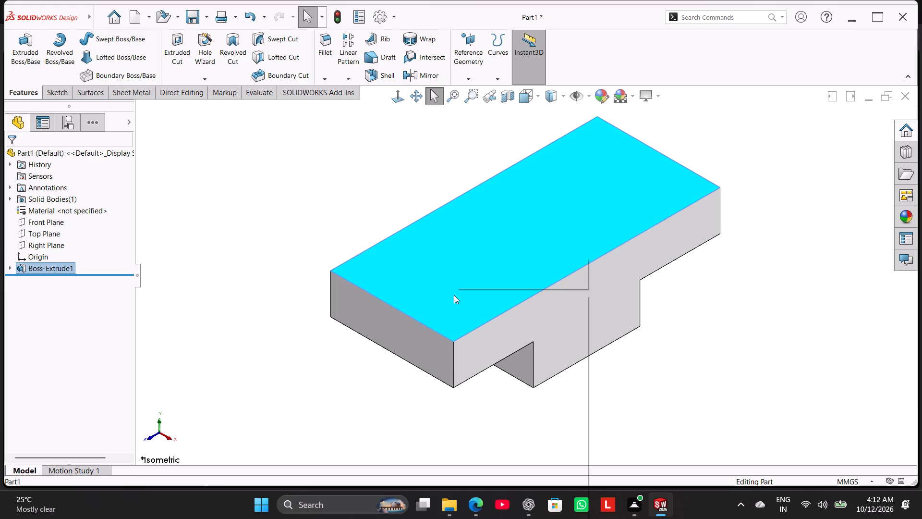
pyautogui.click(481, 281)
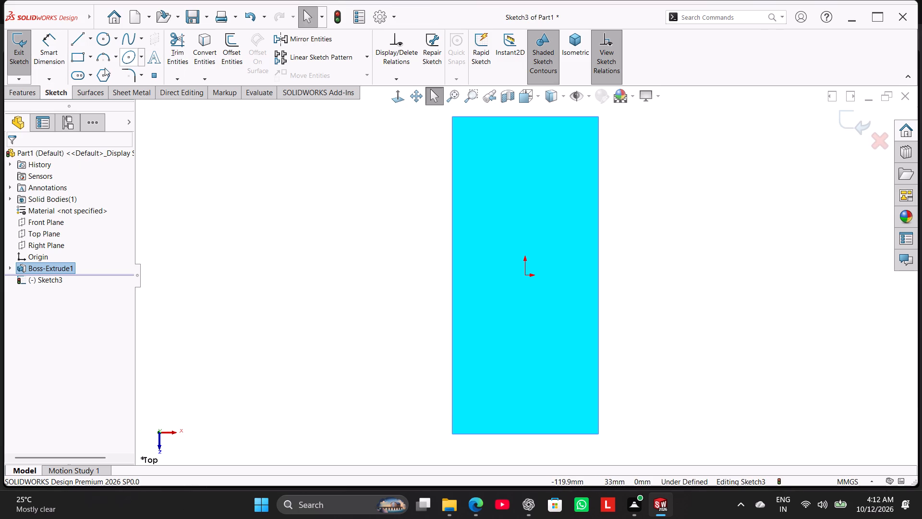
pyautogui.click(77, 60)
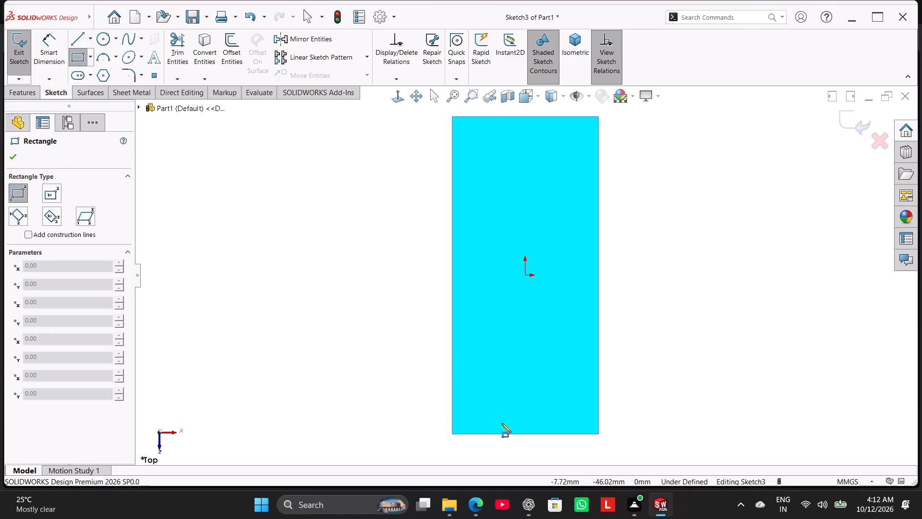
pyautogui.click(502, 433)
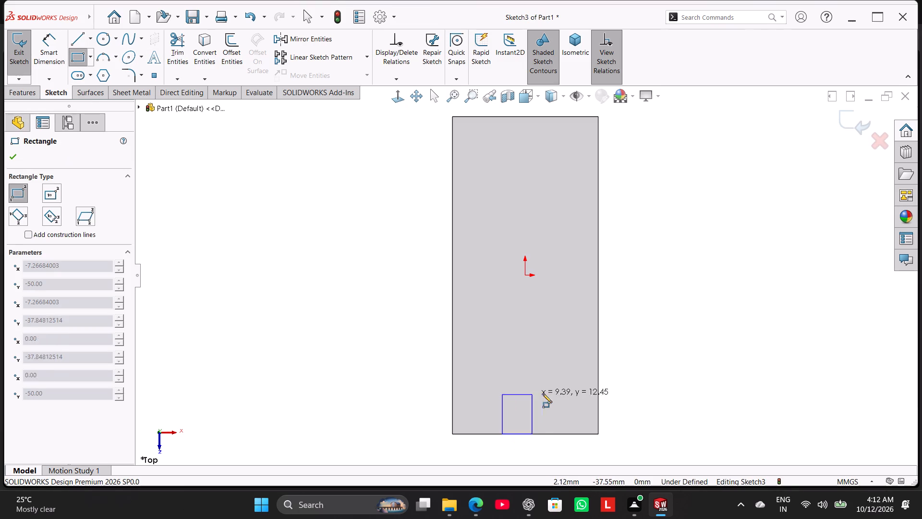
pyautogui.click(559, 395)
pyautogui.rightClick(374, 379)
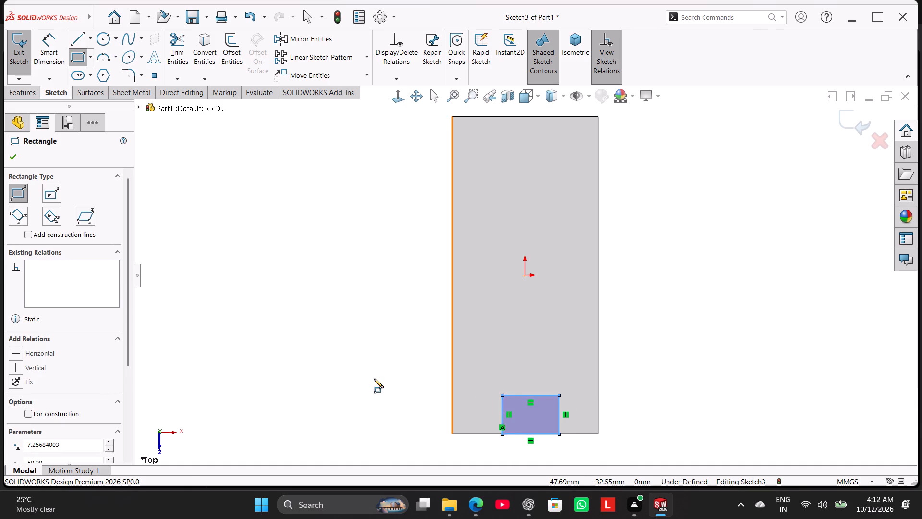
pyautogui.click(404, 388)
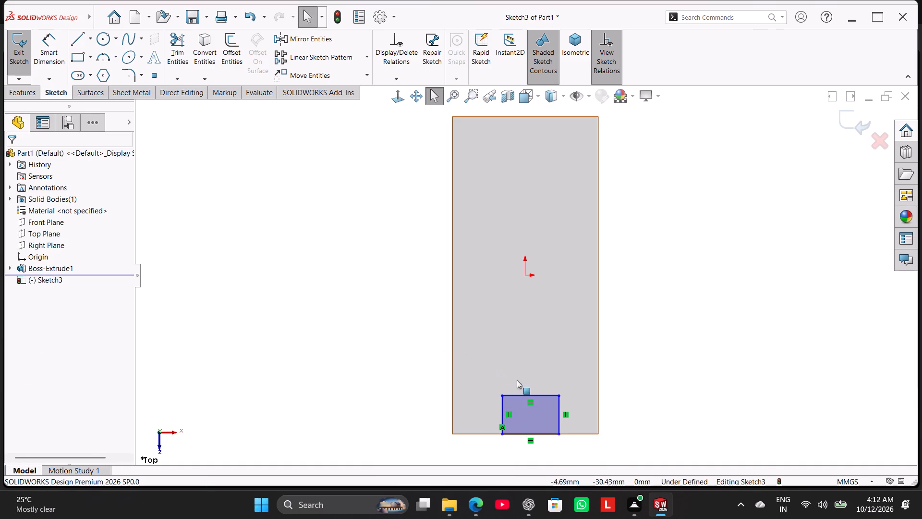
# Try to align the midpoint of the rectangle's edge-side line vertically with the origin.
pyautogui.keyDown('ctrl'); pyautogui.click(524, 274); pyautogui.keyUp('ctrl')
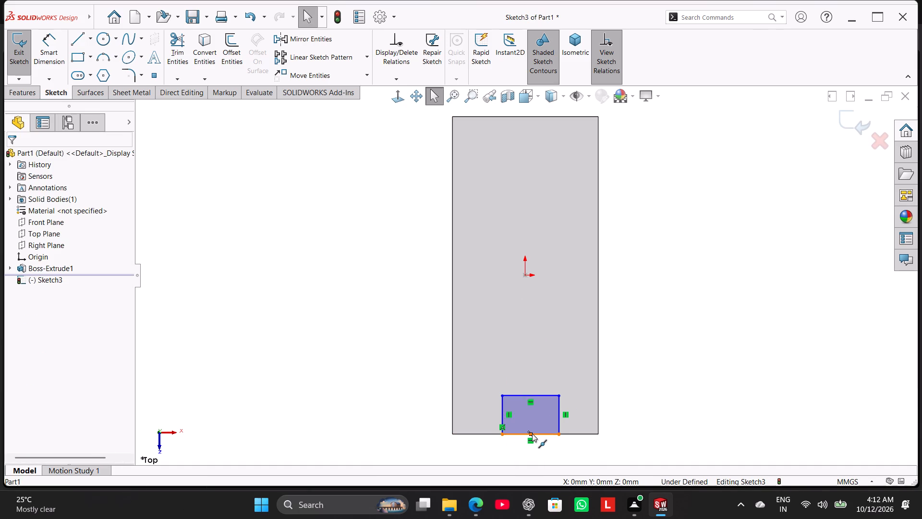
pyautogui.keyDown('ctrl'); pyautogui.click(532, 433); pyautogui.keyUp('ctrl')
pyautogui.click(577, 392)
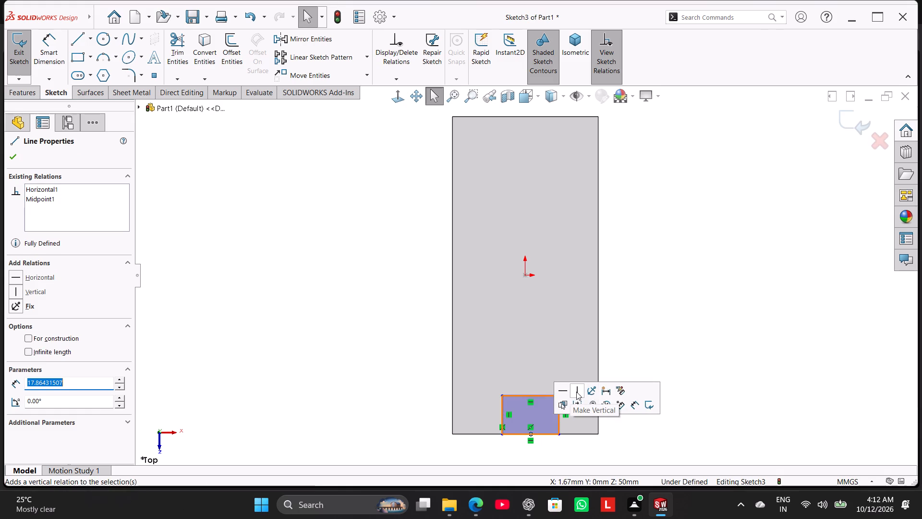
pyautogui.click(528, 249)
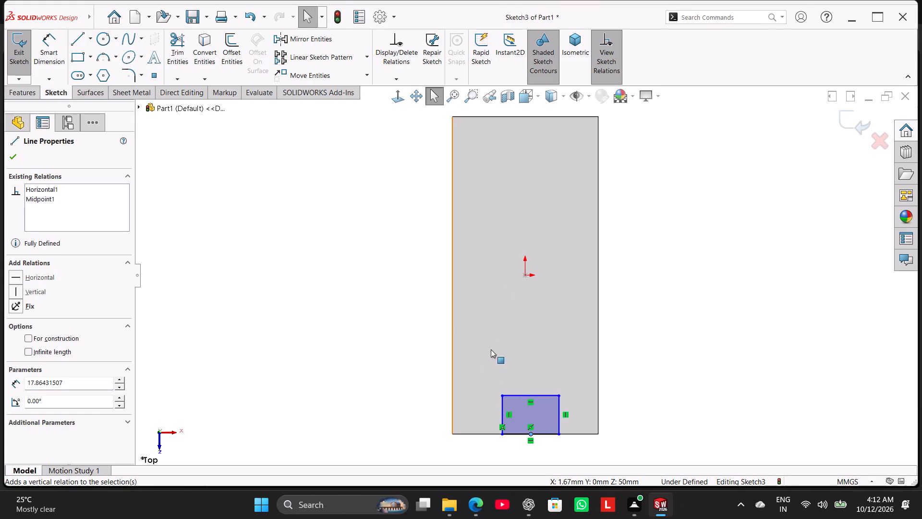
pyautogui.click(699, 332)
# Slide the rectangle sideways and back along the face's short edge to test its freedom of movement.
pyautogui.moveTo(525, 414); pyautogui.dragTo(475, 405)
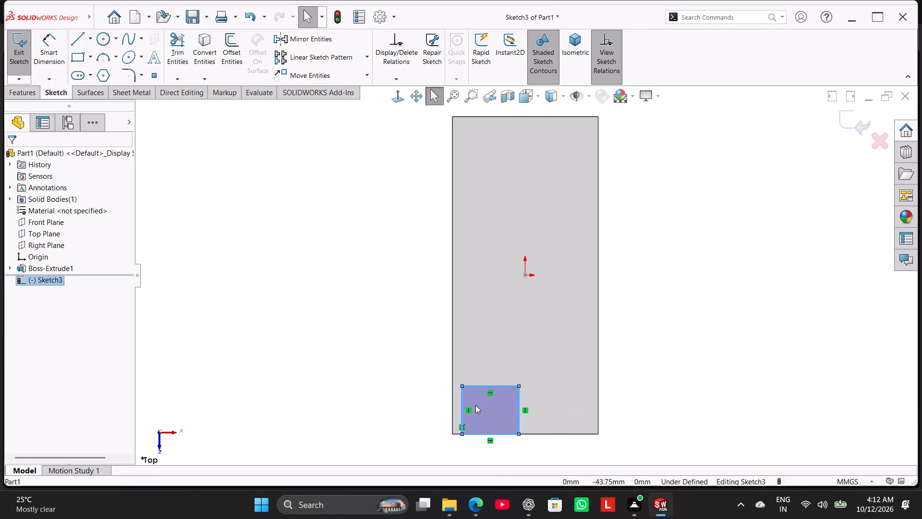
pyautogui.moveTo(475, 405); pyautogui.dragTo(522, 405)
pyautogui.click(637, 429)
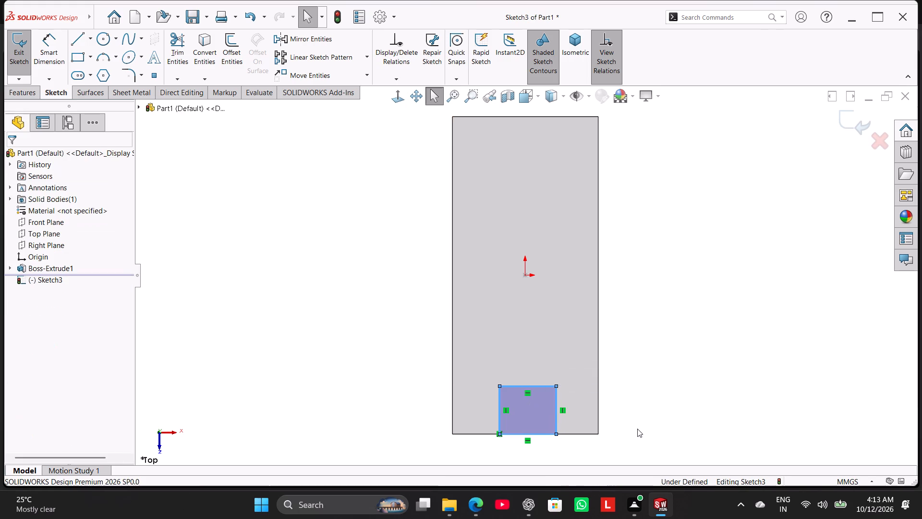
# Add a vertical relation between the origin and the midpoint of the rectangle line lying on the block's short edge.
pyautogui.keyDown('ctrl'); pyautogui.click(525, 277); pyautogui.keyUp('ctrl')
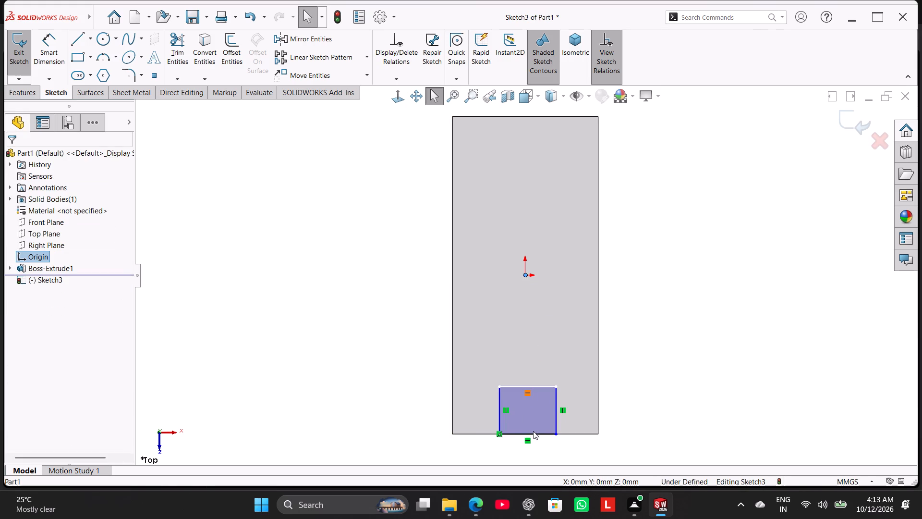
pyautogui.keyDown('ctrl'); pyautogui.click(527, 436); pyautogui.keyUp('ctrl')
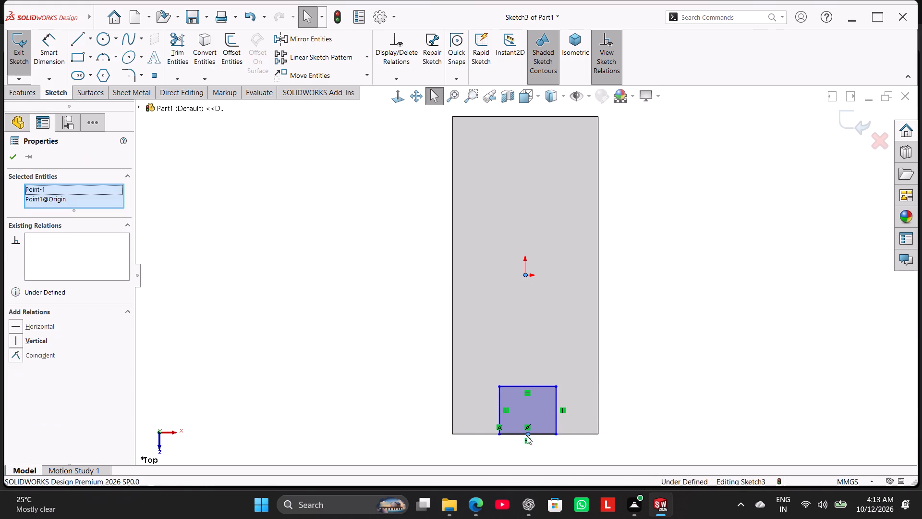
pyautogui.click(571, 396)
pyautogui.click(394, 364)
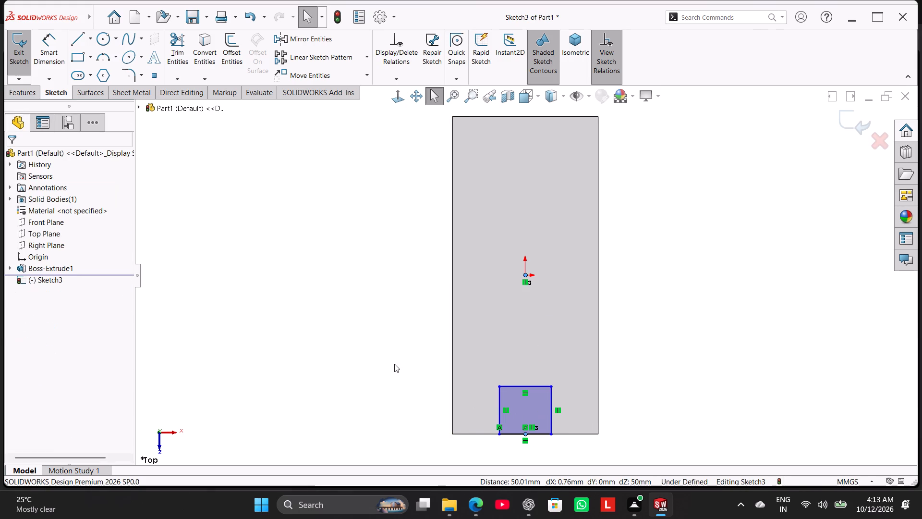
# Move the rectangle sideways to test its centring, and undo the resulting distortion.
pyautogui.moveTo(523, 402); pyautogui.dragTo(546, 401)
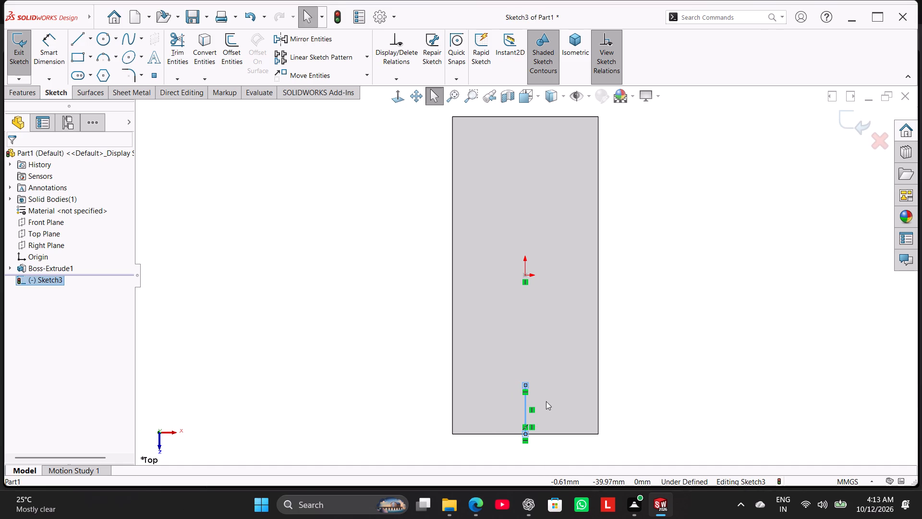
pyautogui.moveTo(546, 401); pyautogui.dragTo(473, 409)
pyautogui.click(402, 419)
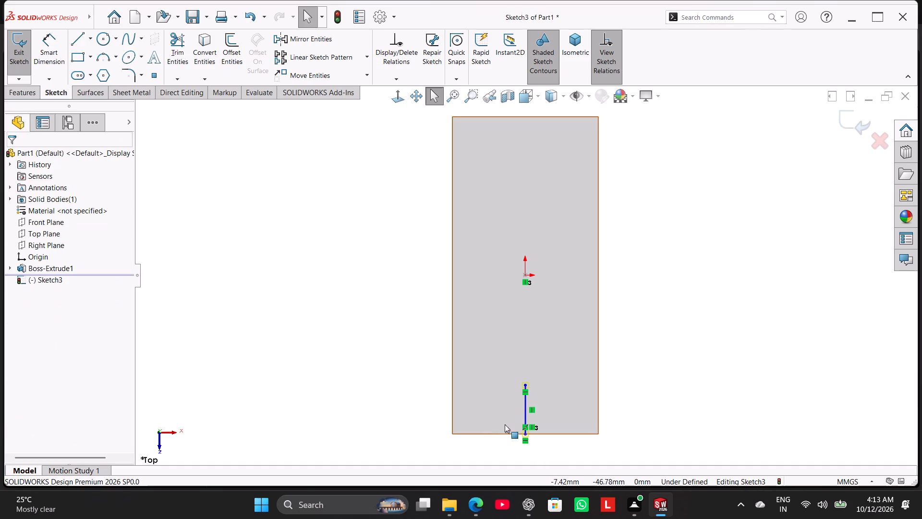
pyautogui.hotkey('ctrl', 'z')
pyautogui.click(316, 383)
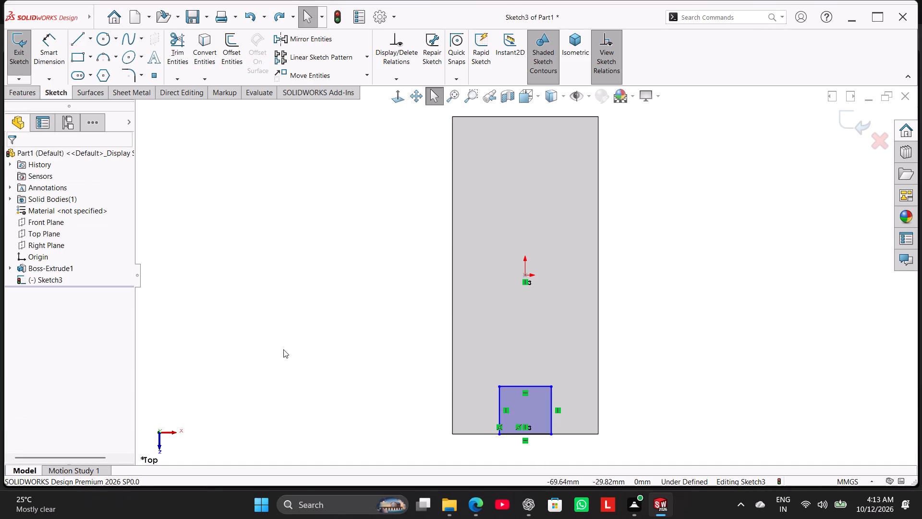
# Dimension the rectangle's edge-side line as 19 mm wide.
pyautogui.click(49, 62)
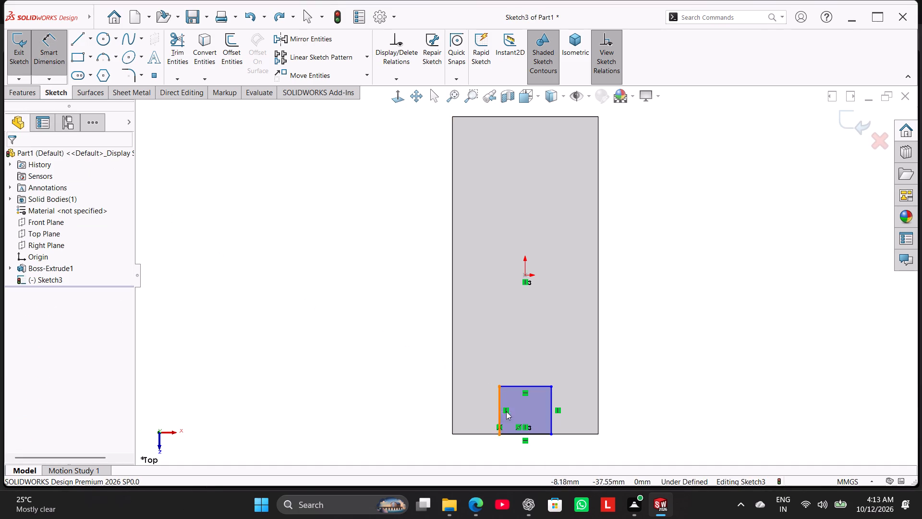
pyautogui.click(524, 432)
pyautogui.click(524, 454)
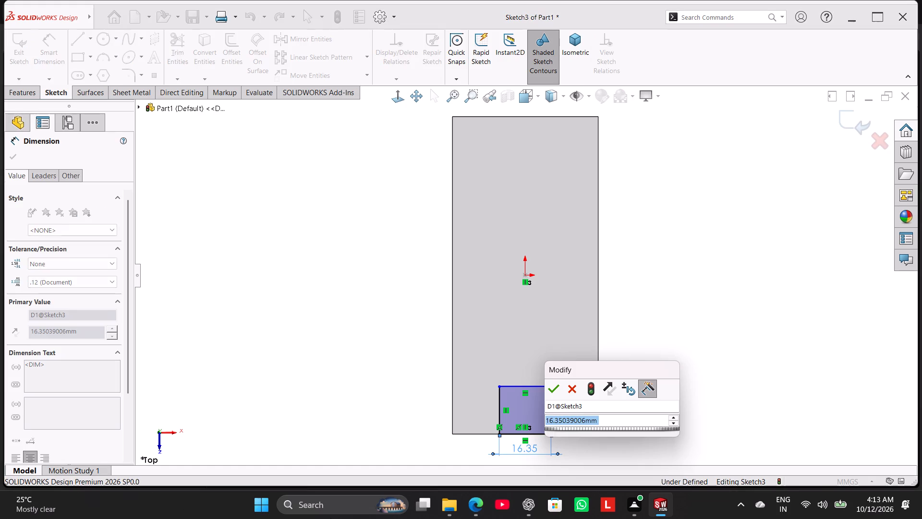
pyautogui.press('1')
pyautogui.press('9')
pyautogui.press('Return')
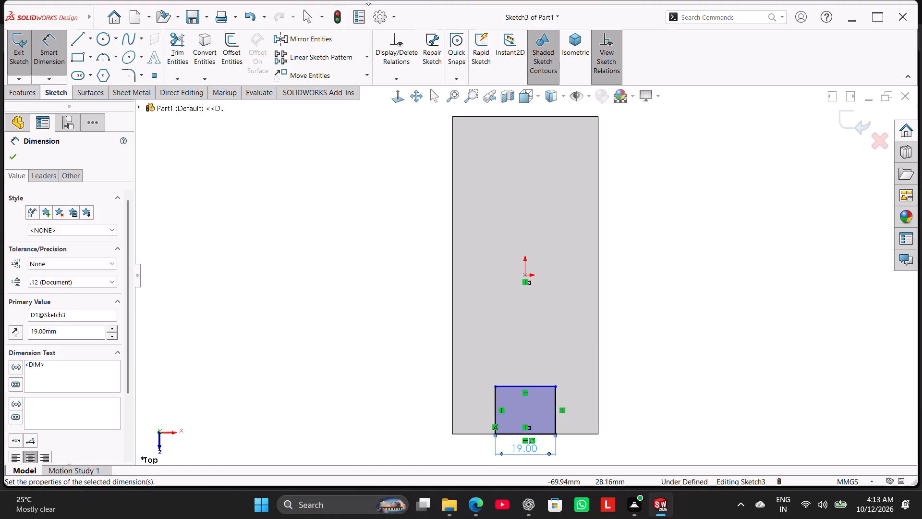
# Dimension the distance from the block's short edge to the rectangle's inner line as 25 mm.
pyautogui.click(485, 434)
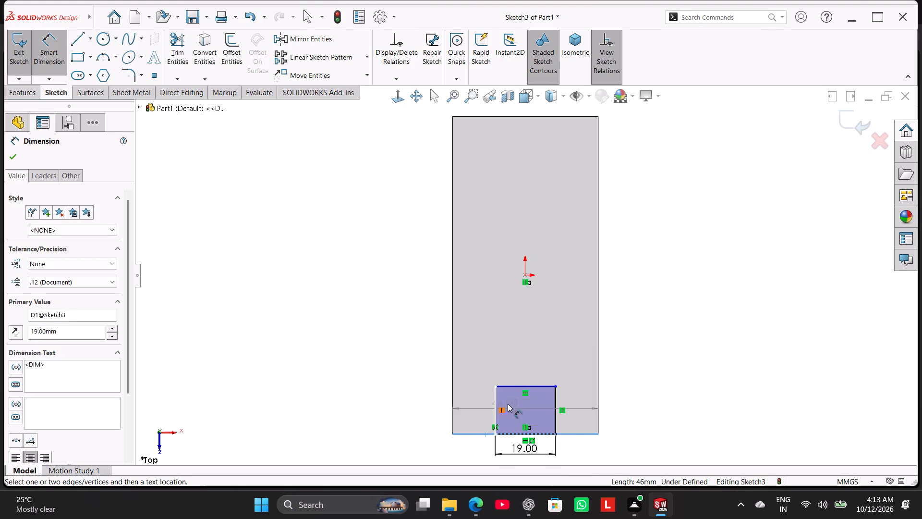
pyautogui.moveTo(513, 387); pyautogui.dragTo(509, 387)
pyautogui.click(418, 409)
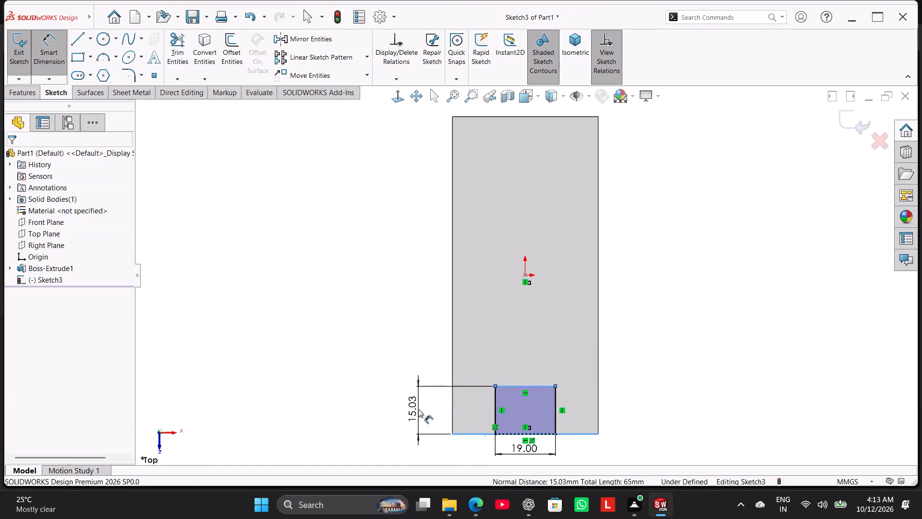
pyautogui.write('25')
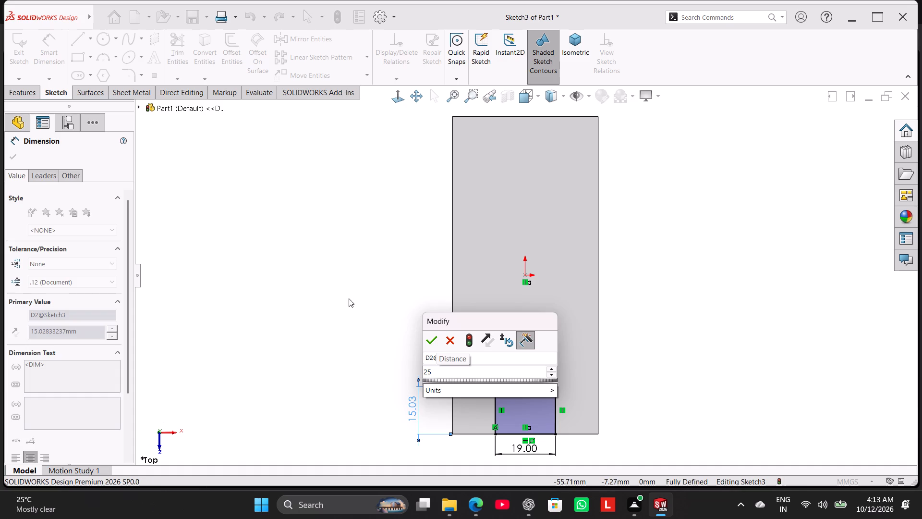
pyautogui.click(351, 296)
pyautogui.click(427, 333)
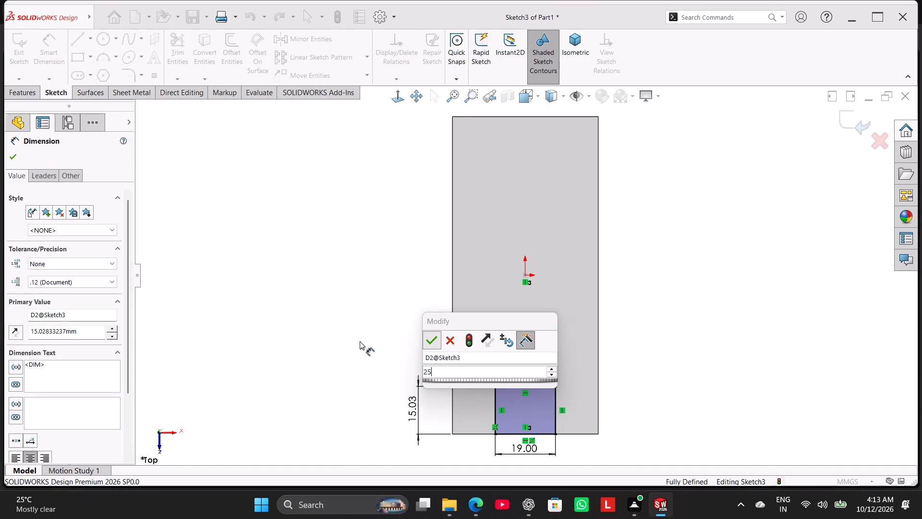
pyautogui.click(341, 346)
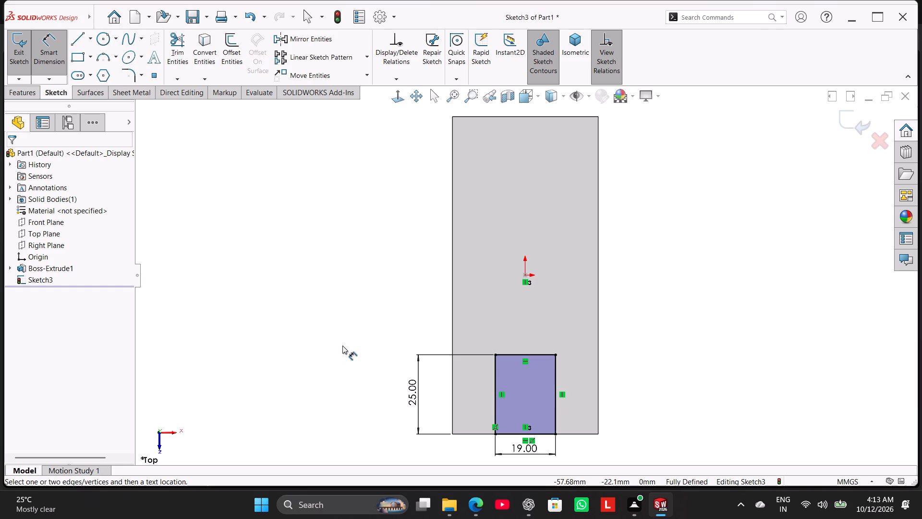
# Cut the slot rectangle through the block's upper bar with an Extruded Cut using the Up To Next end condition.
pyautogui.click(20, 95)
pyautogui.click(169, 67)
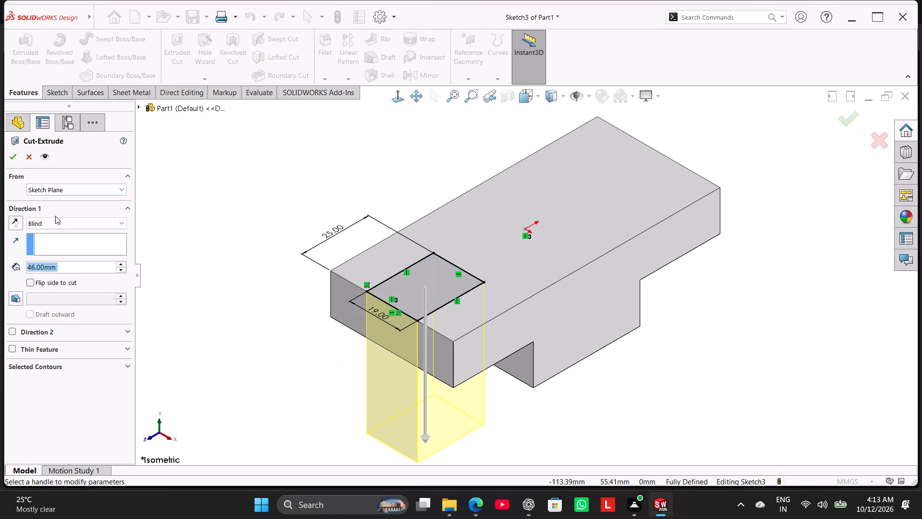
pyautogui.click(61, 221)
pyautogui.click(66, 259)
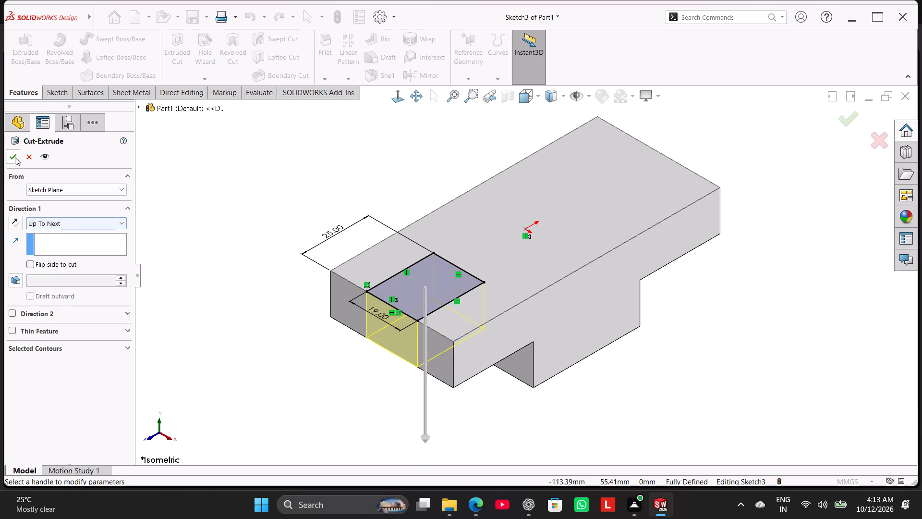
pyautogui.click(13, 157)
pyautogui.click(190, 253)
# Measure the lengths of the bar's two overhanging underside edges and the stem's bottom edge, one at a time.
pyautogui.moveTo(198, 296); pyautogui.dragTo(352, 219, button='right')
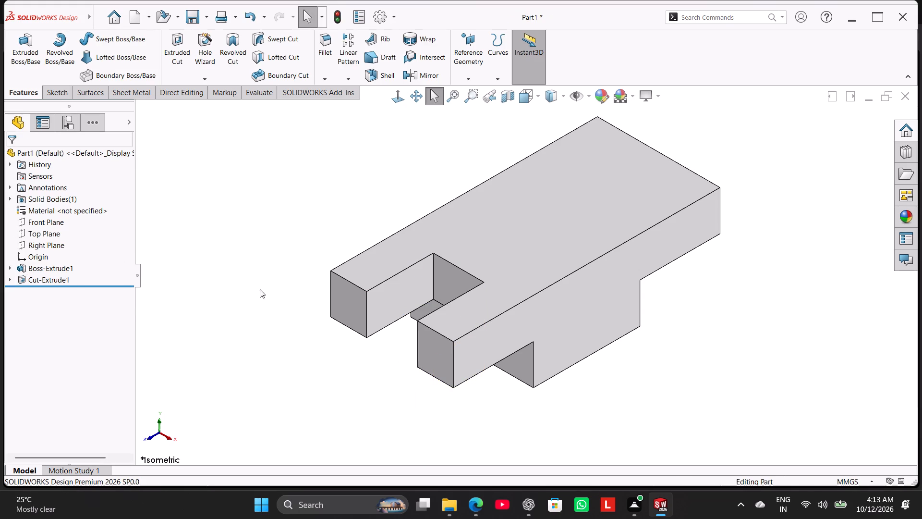
pyautogui.moveTo(269, 293); pyautogui.dragTo(384, 232, button='right')
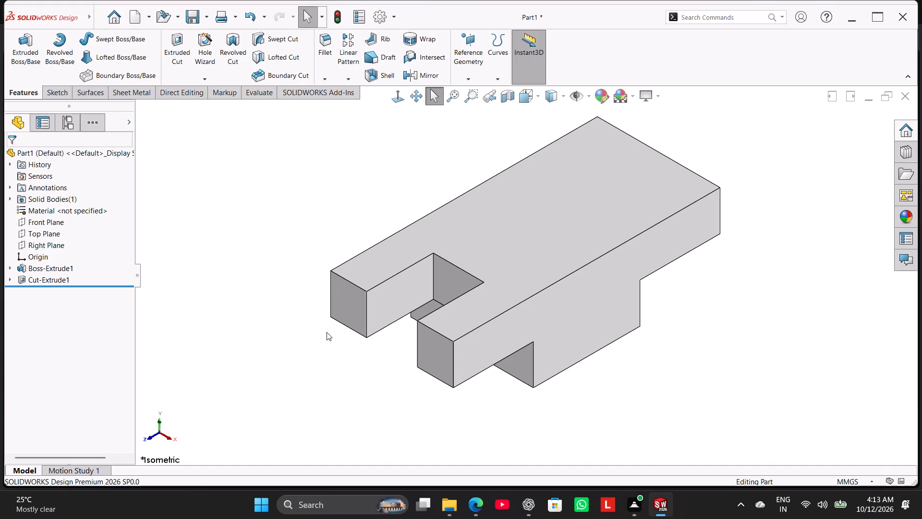
pyautogui.click(327, 332)
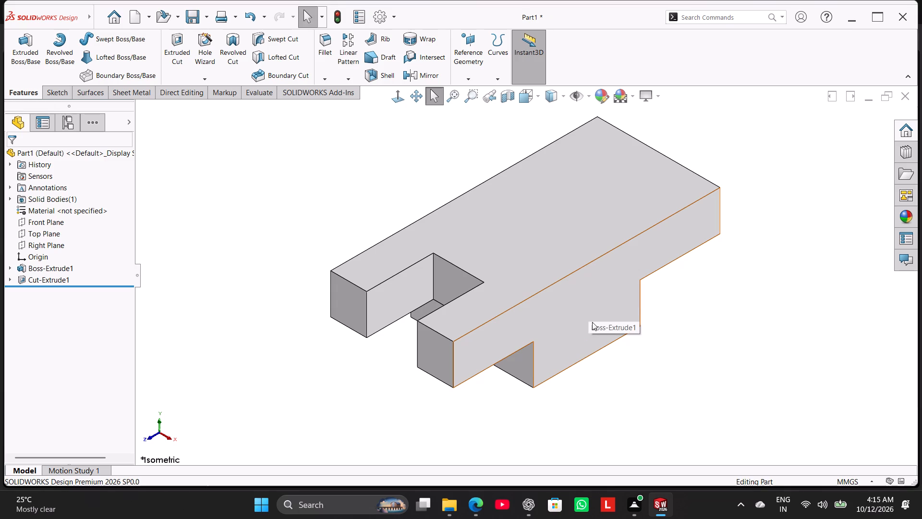
pyautogui.moveTo(614, 380); pyautogui.dragTo(569, 329, button='middle')
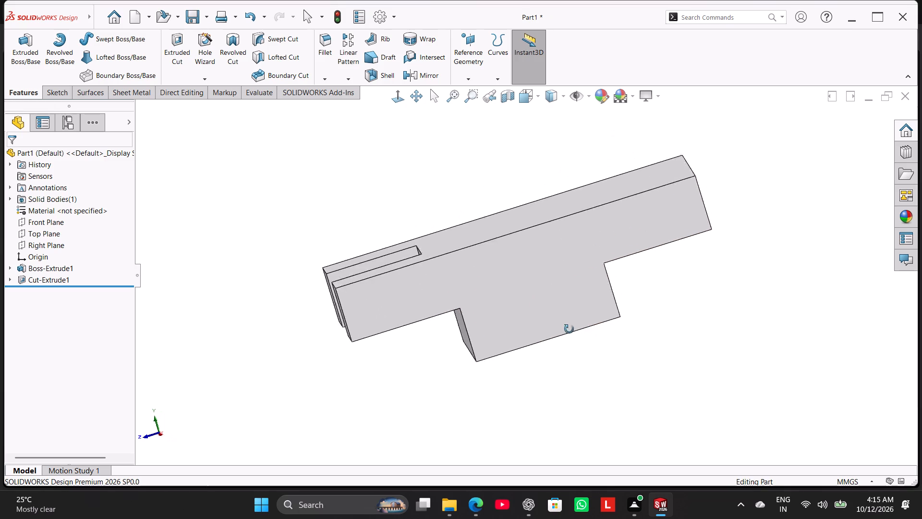
pyautogui.moveTo(569, 329); pyautogui.dragTo(568, 319, button='middle')
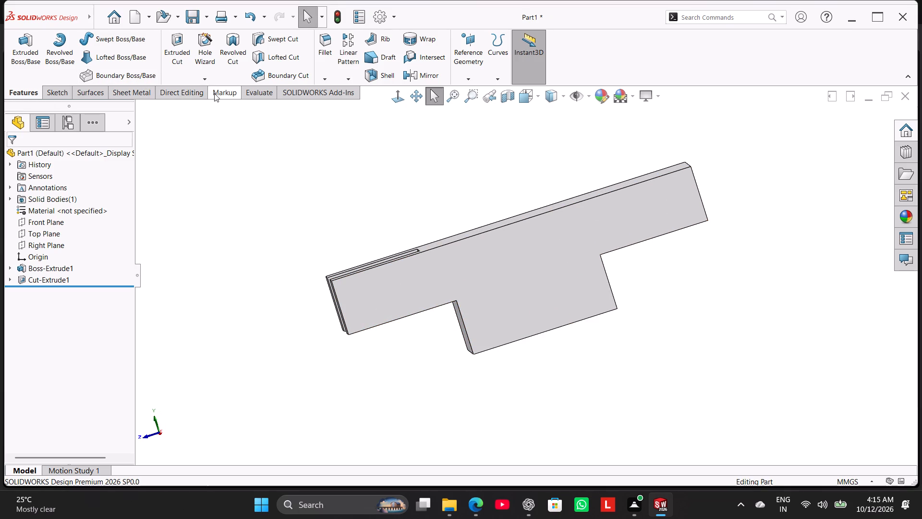
pyautogui.moveTo(253, 90); pyautogui.dragTo(246, 88)
pyautogui.click(140, 39)
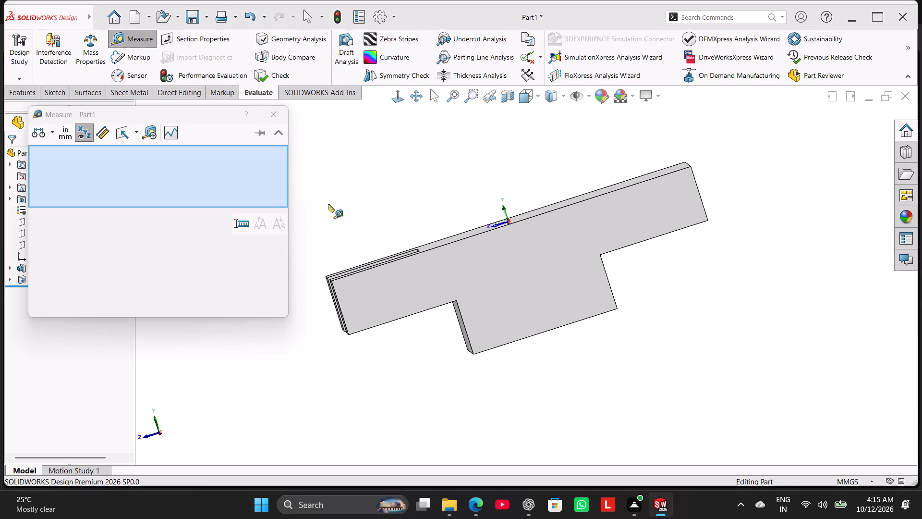
pyautogui.click(430, 309)
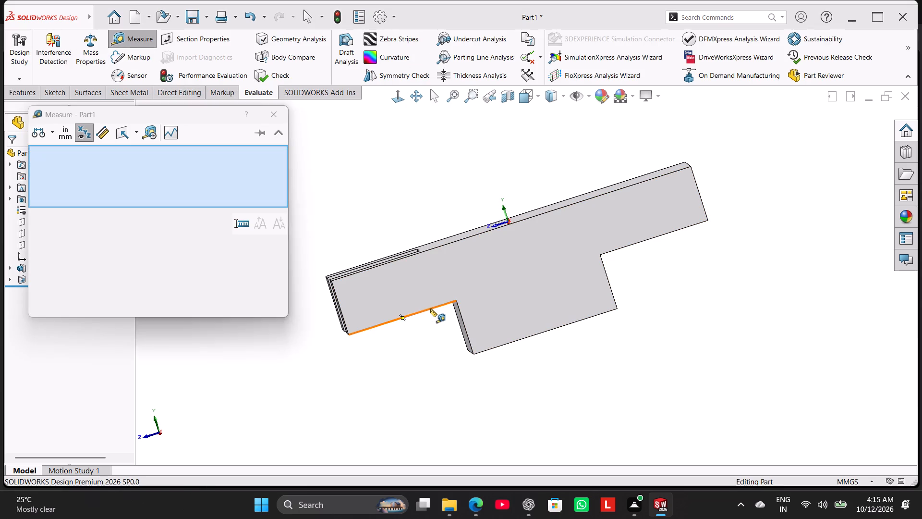
pyautogui.click(273, 116)
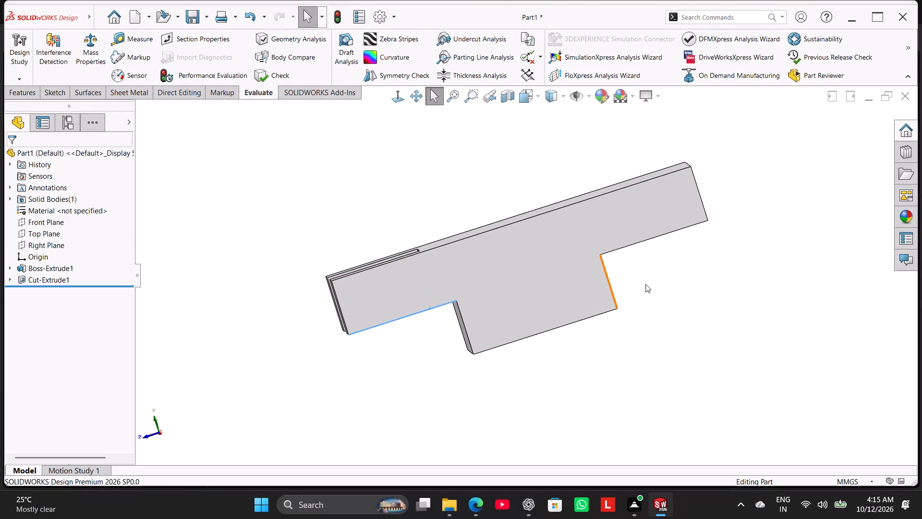
pyautogui.click(656, 236)
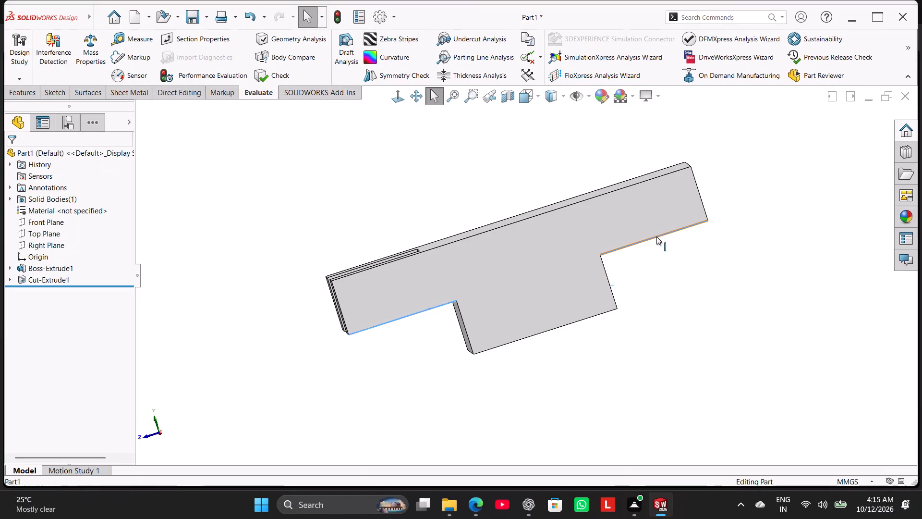
pyautogui.click(153, 42)
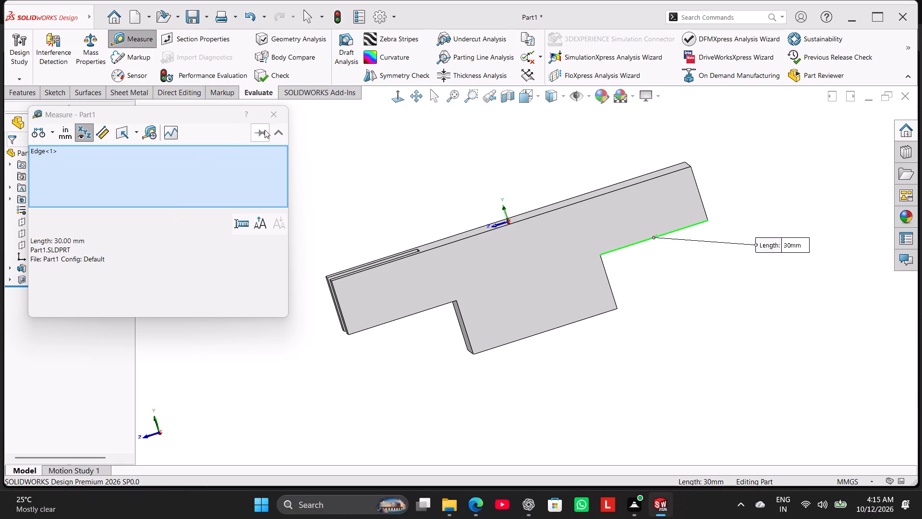
pyautogui.click(279, 117)
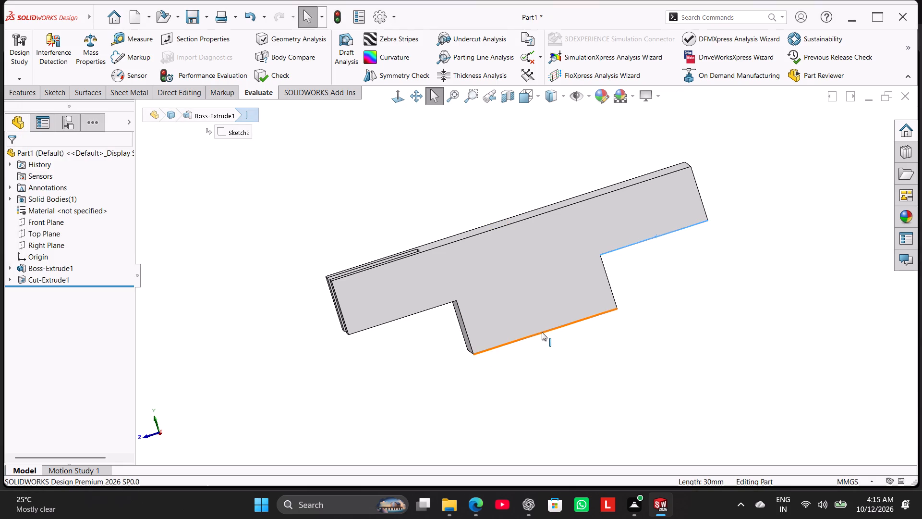
pyautogui.click(542, 332)
pyautogui.click(135, 39)
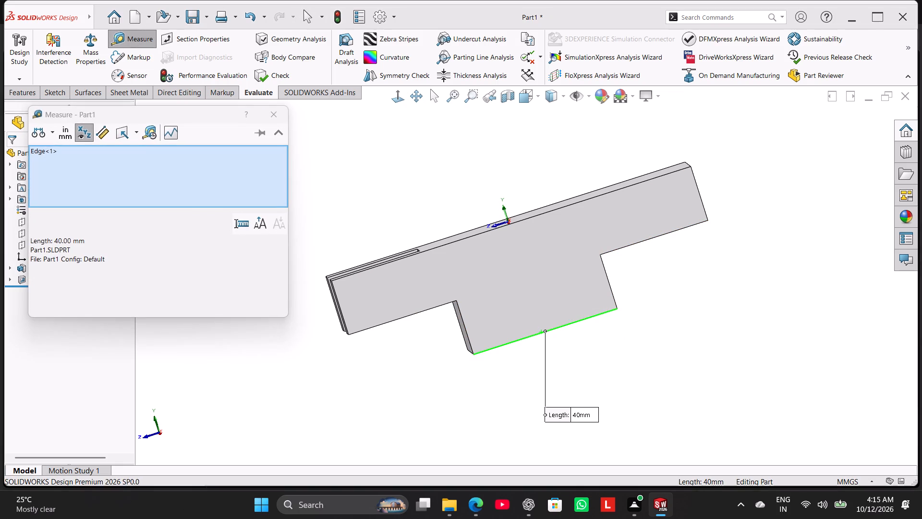
pyautogui.click(276, 114)
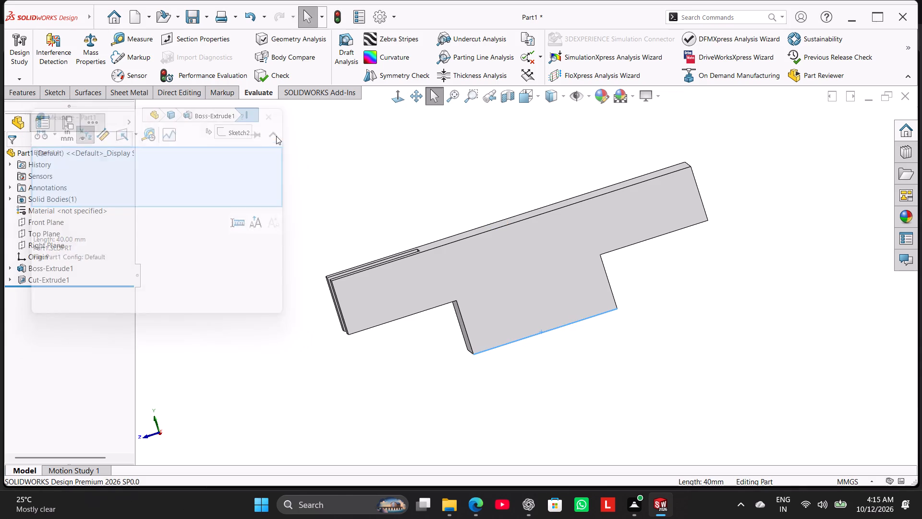
pyautogui.click(264, 243)
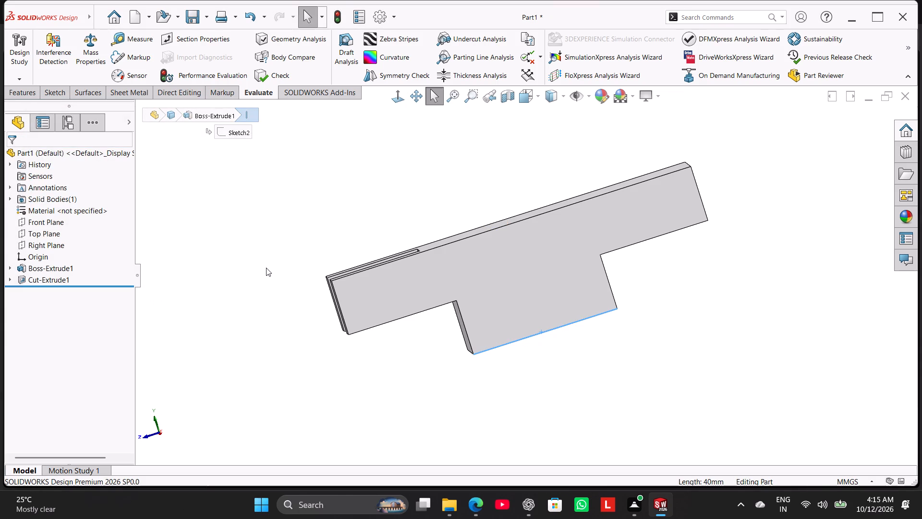
# Edit the slot cut's sketch, set its depth from the block's short edge to 15 mm, and exit the sketch.
pyautogui.moveTo(268, 270); pyautogui.dragTo(319, 343, button='middle')
pyautogui.moveTo(272, 339); pyautogui.dragTo(272, 337, button='right')
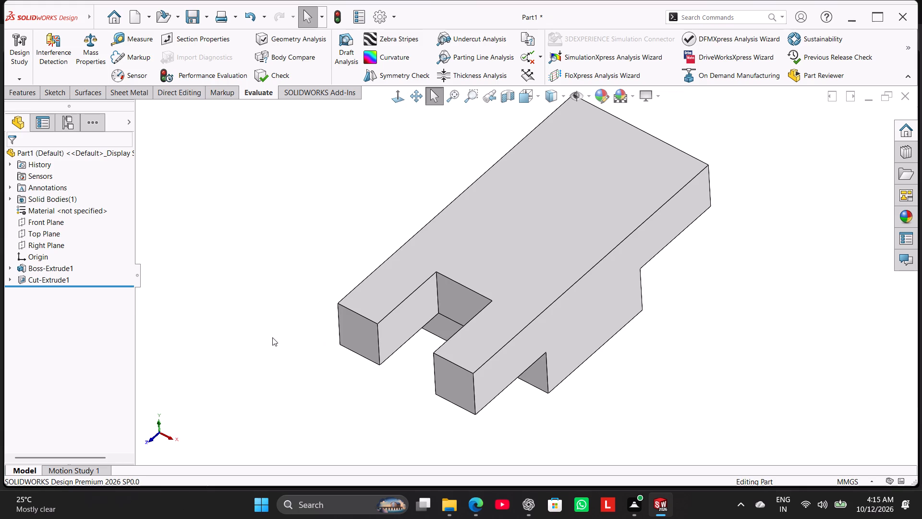
pyautogui.moveTo(272, 337); pyautogui.dragTo(363, 237, button='right')
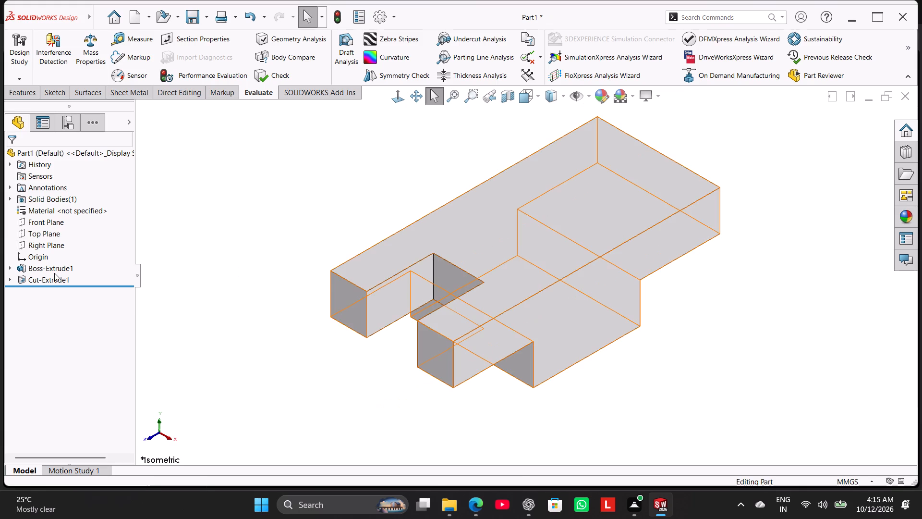
pyautogui.rightClick(55, 276)
pyautogui.click(86, 244)
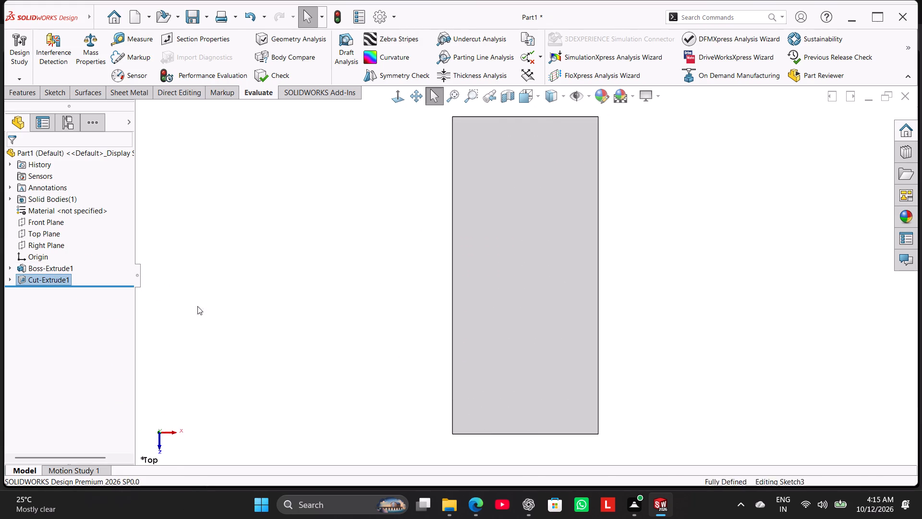
pyautogui.write('15')
pyautogui.press('Return')
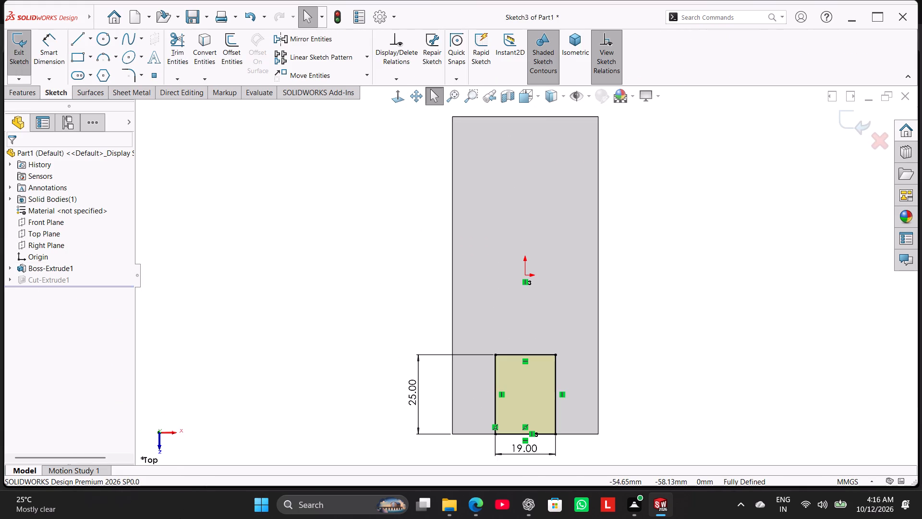
pyautogui.doubleClick(412, 379)
pyautogui.write('15')
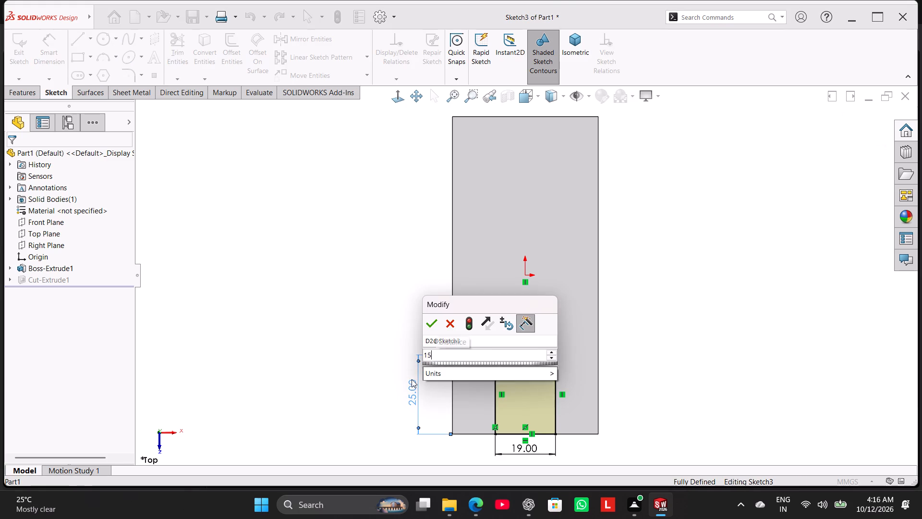
pyautogui.press('Return')
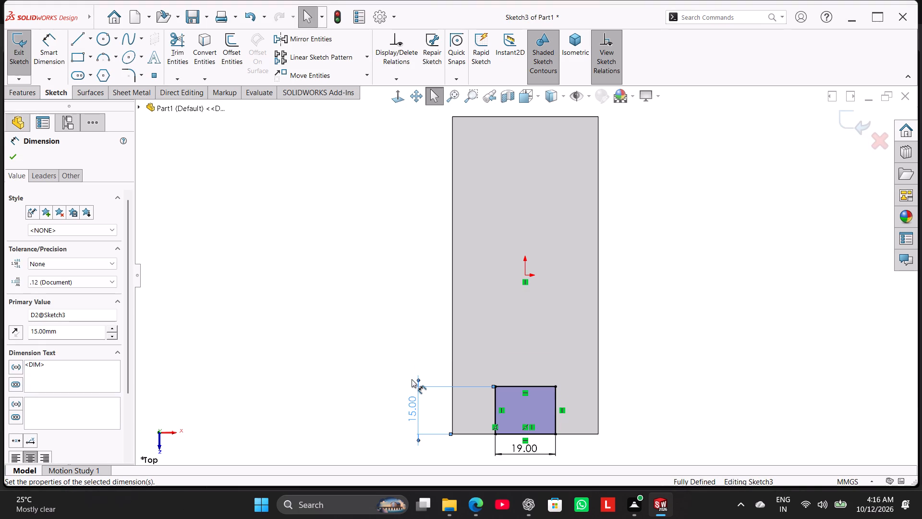
pyautogui.click(13, 152)
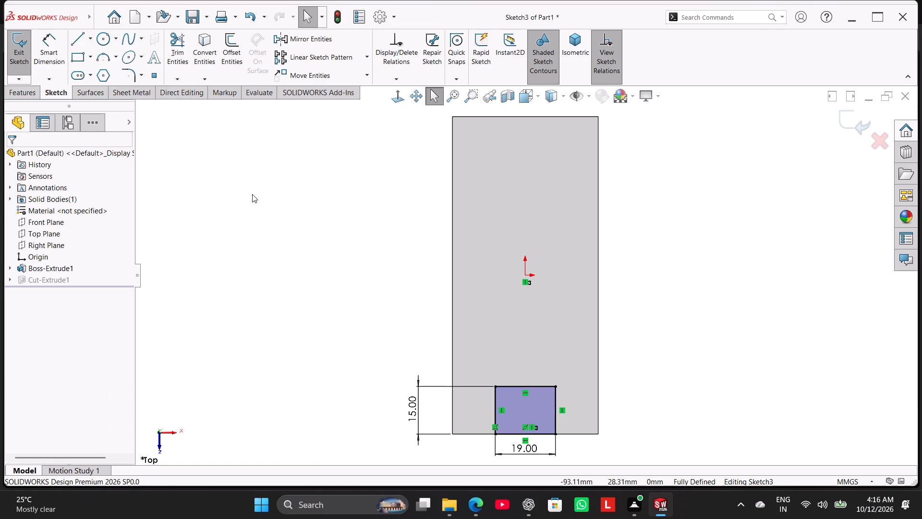
pyautogui.click(33, 42)
pyautogui.click(25, 49)
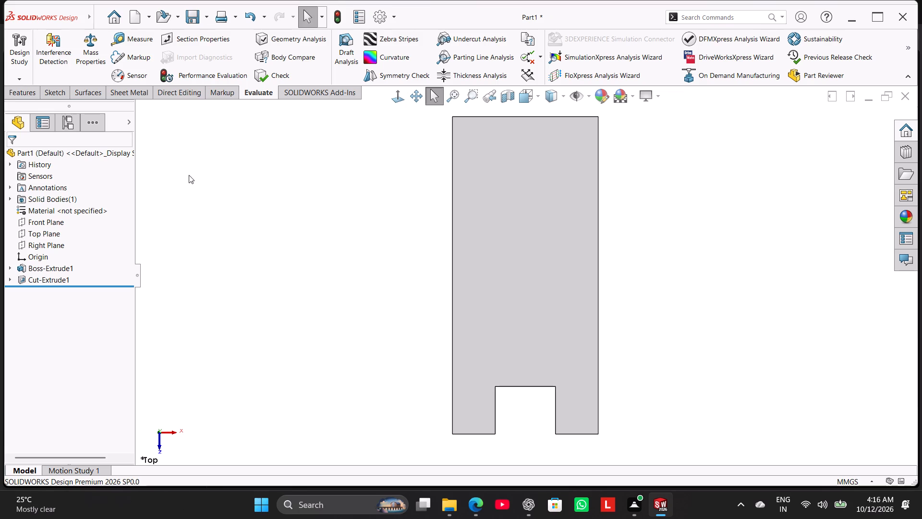
# On the stem's bottom face, sketch a line joining the midpoints of the face's two edges that run across the block.
pyautogui.moveTo(218, 251); pyautogui.dragTo(350, 168, button='right')
pyautogui.click(287, 224)
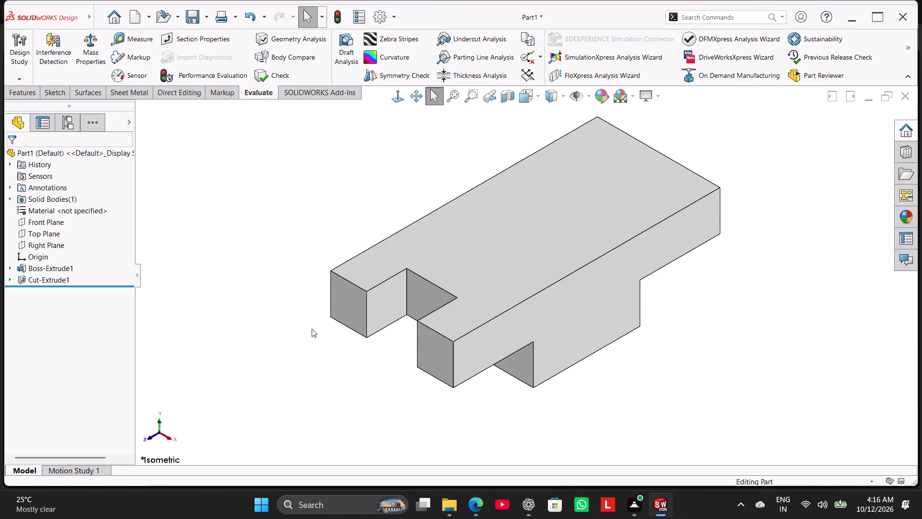
pyautogui.moveTo(312, 329); pyautogui.dragTo(255, 116, button='middle')
pyautogui.moveTo(267, 282); pyautogui.dragTo(256, 161, button='middle')
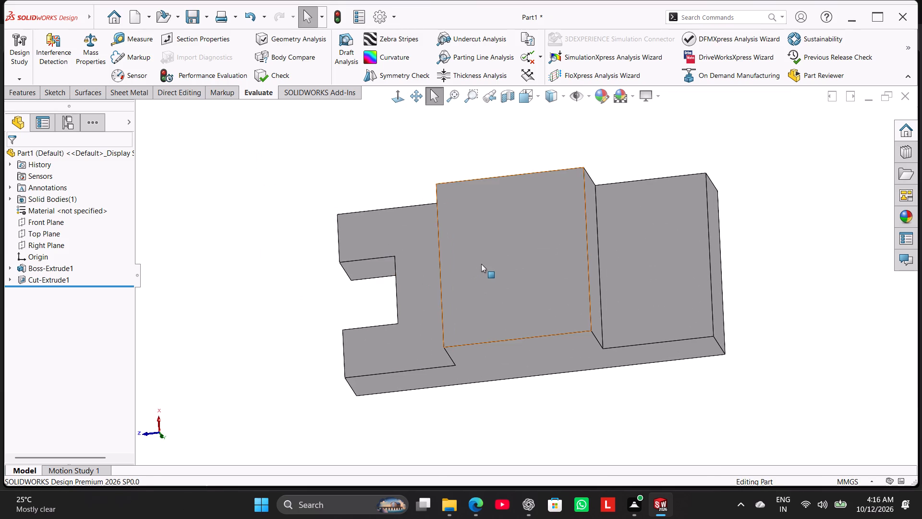
pyautogui.rightClick(481, 264)
pyautogui.click(506, 249)
pyautogui.click(366, 276)
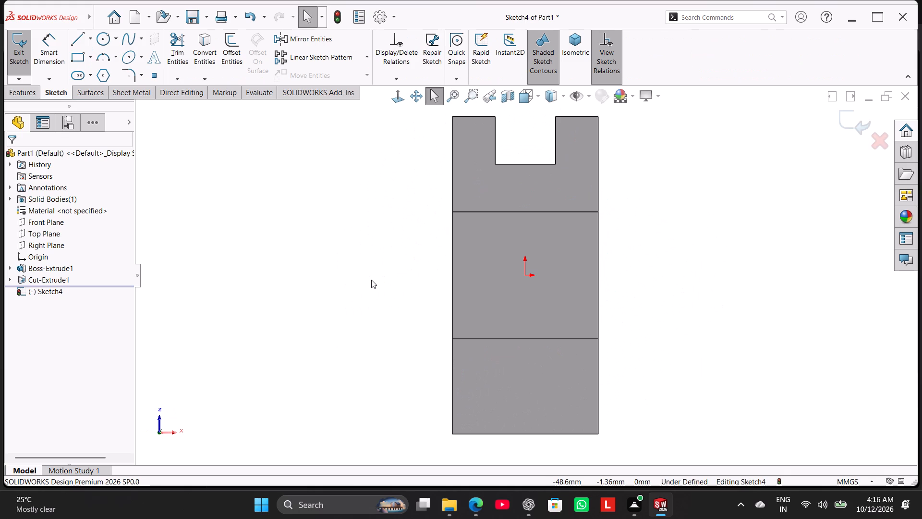
pyautogui.click(74, 40)
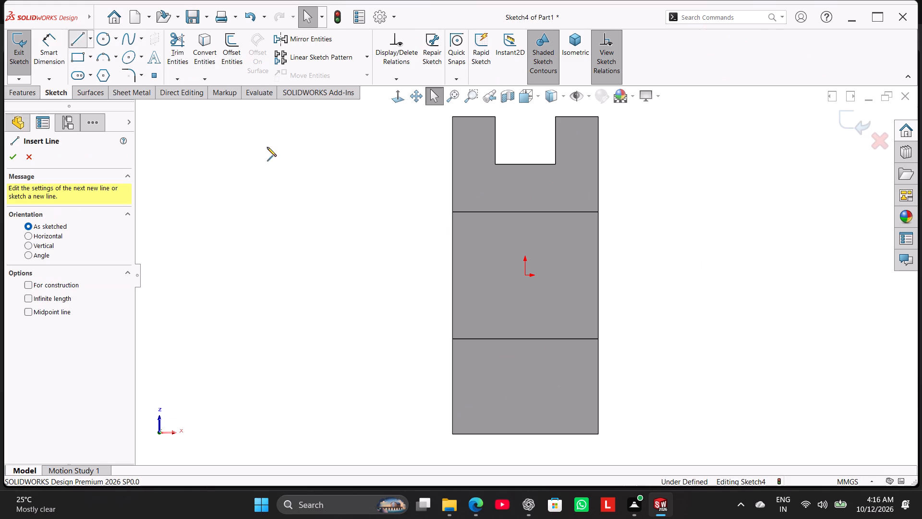
pyautogui.click(526, 211)
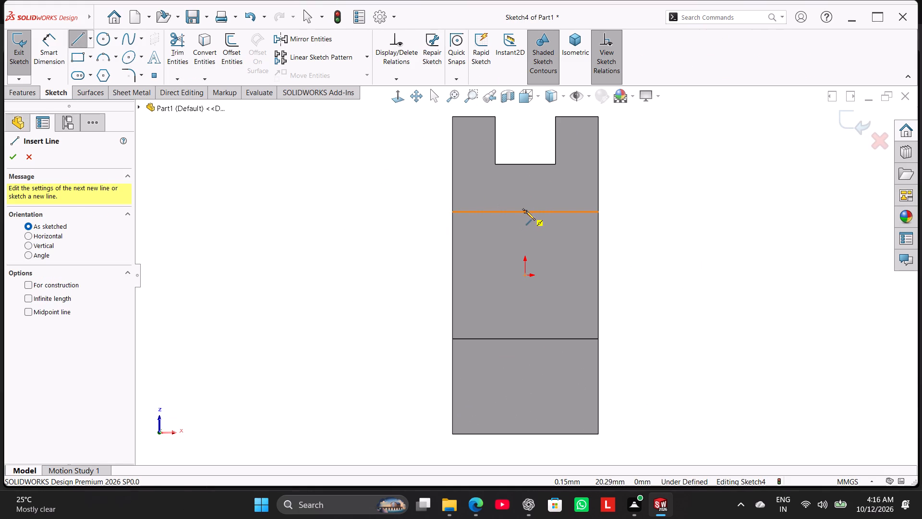
pyautogui.click(523, 340)
pyautogui.rightClick(376, 292)
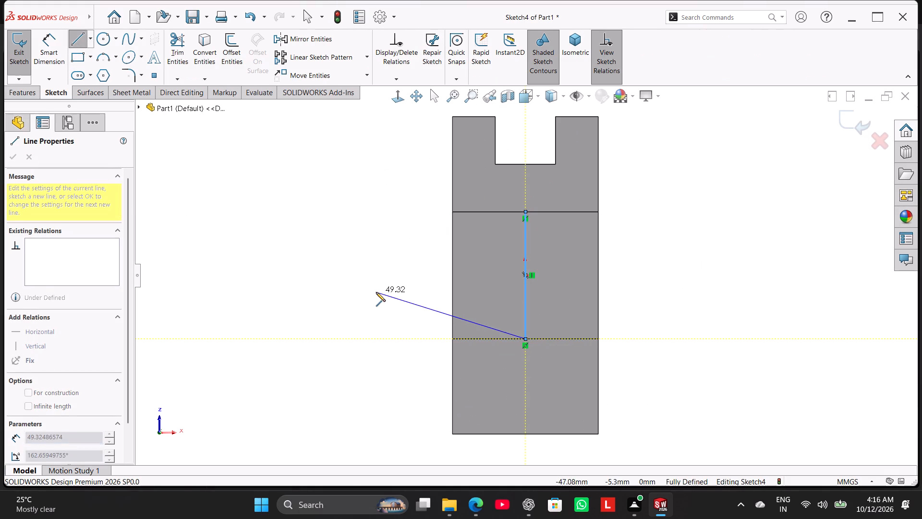
pyautogui.click(393, 297)
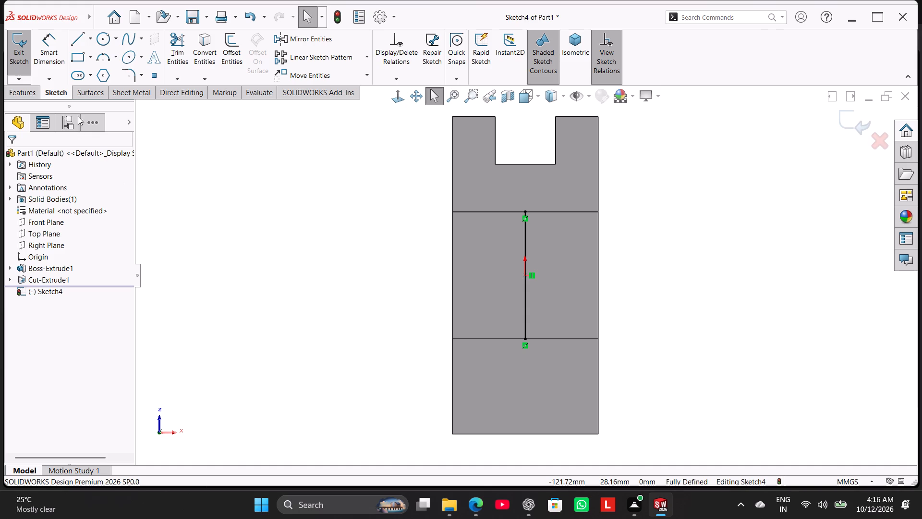
# Start an Extruded Cut from the line as a Mid-Plane thin feature 19 mm thick, with Direction 2 turned off.
pyautogui.click(14, 93)
pyautogui.click(178, 61)
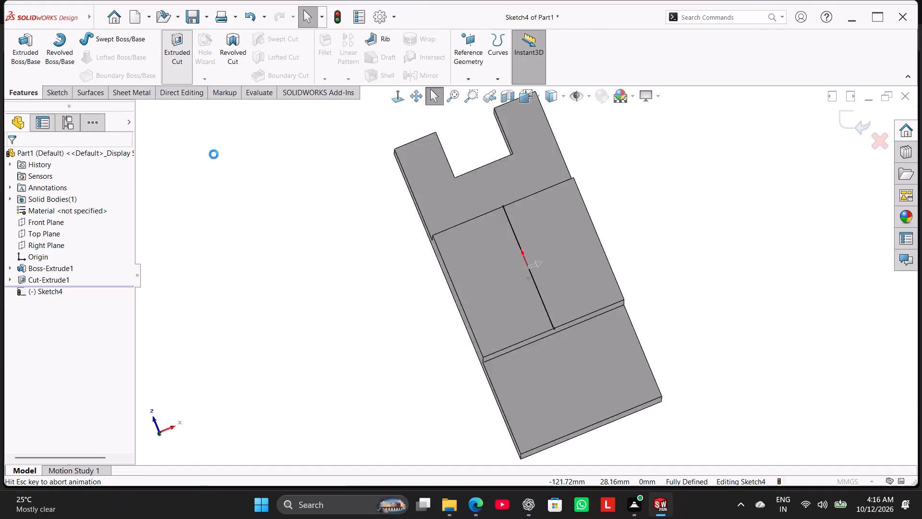
pyautogui.moveTo(247, 199); pyautogui.dragTo(254, 158, button='middle')
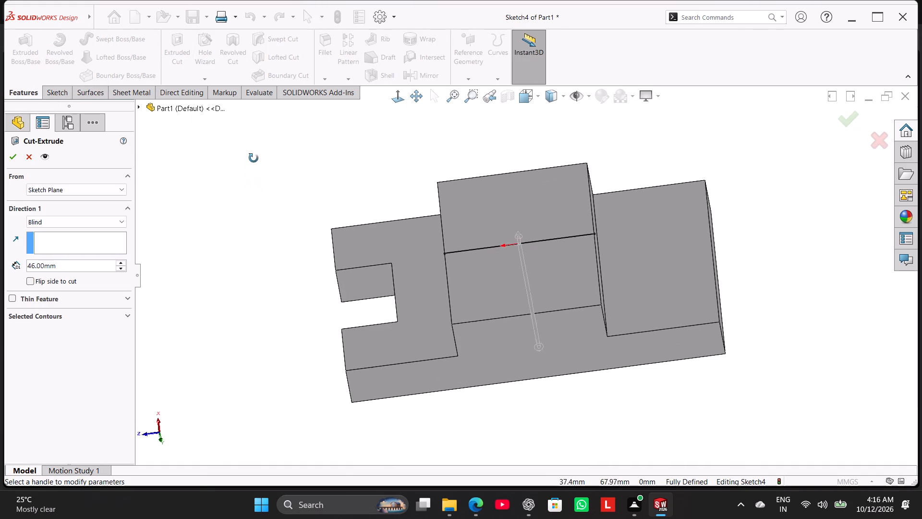
pyautogui.moveTo(254, 158); pyautogui.dragTo(255, 173, button='middle')
pyautogui.click(12, 297)
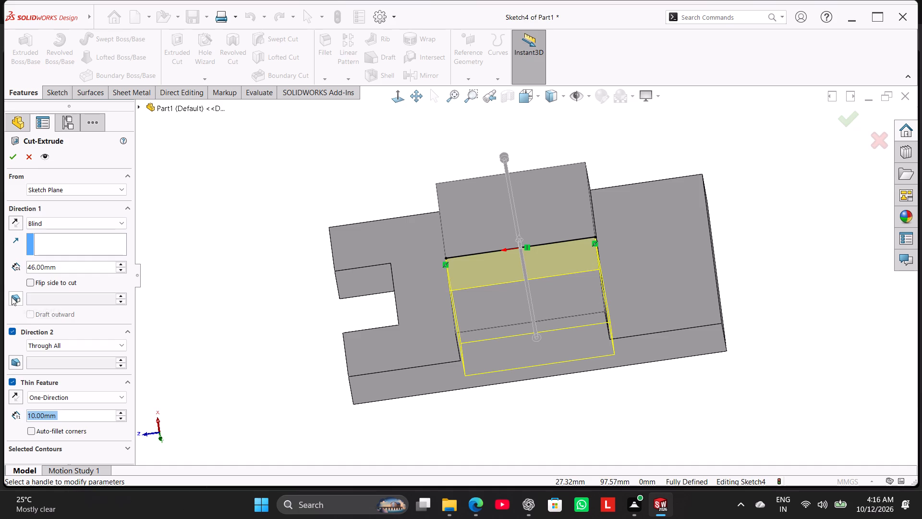
pyautogui.moveTo(190, 280); pyautogui.dragTo(221, 278, button='middle')
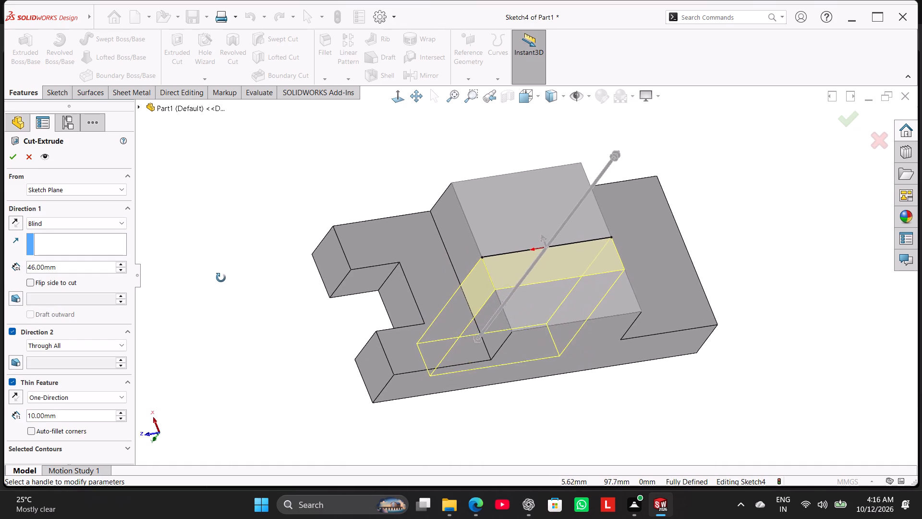
pyautogui.moveTo(221, 278); pyautogui.dragTo(220, 260, button='middle')
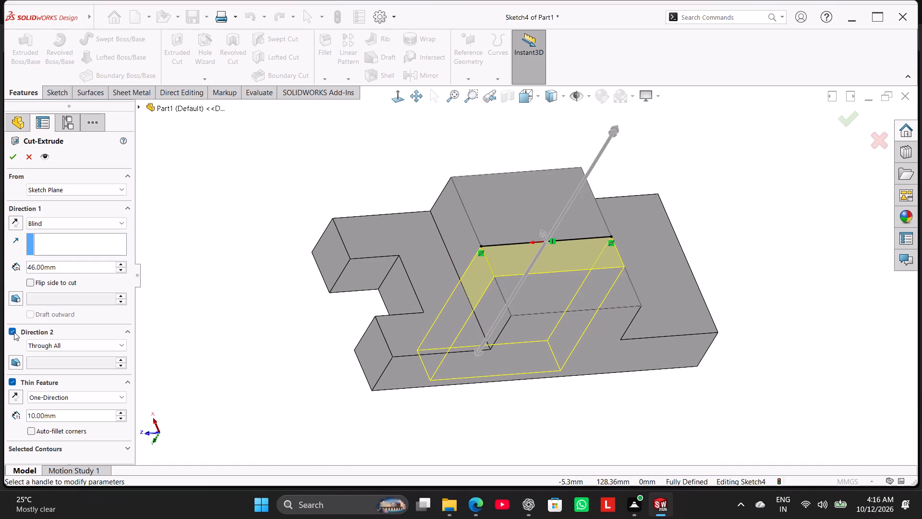
pyautogui.click(13, 332)
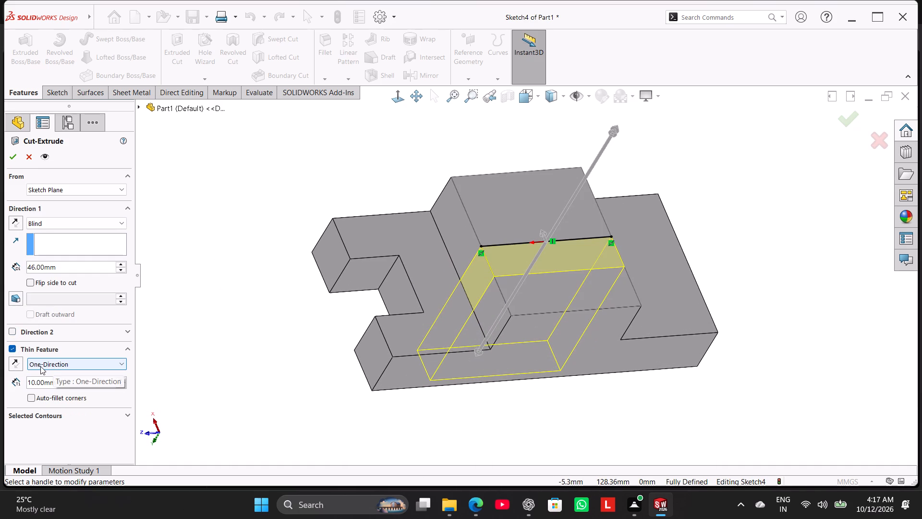
pyautogui.click(57, 364)
pyautogui.click(59, 381)
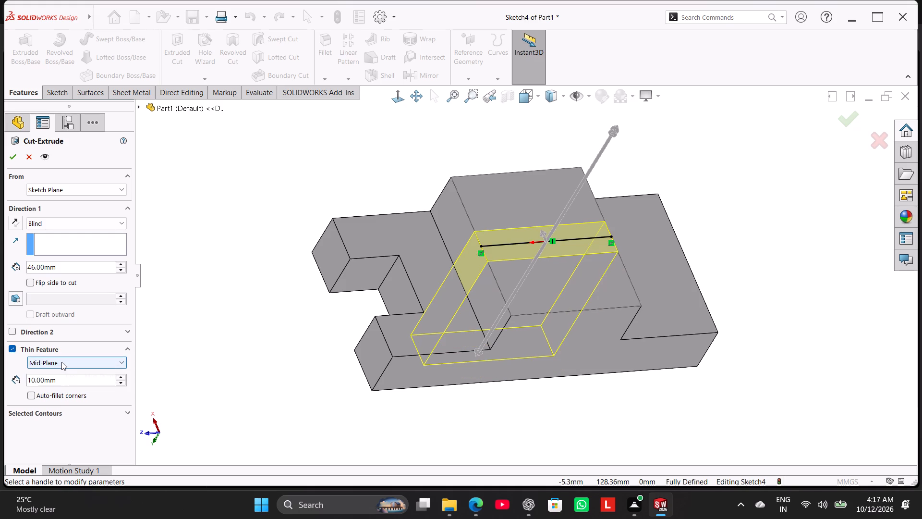
pyautogui.click(61, 362)
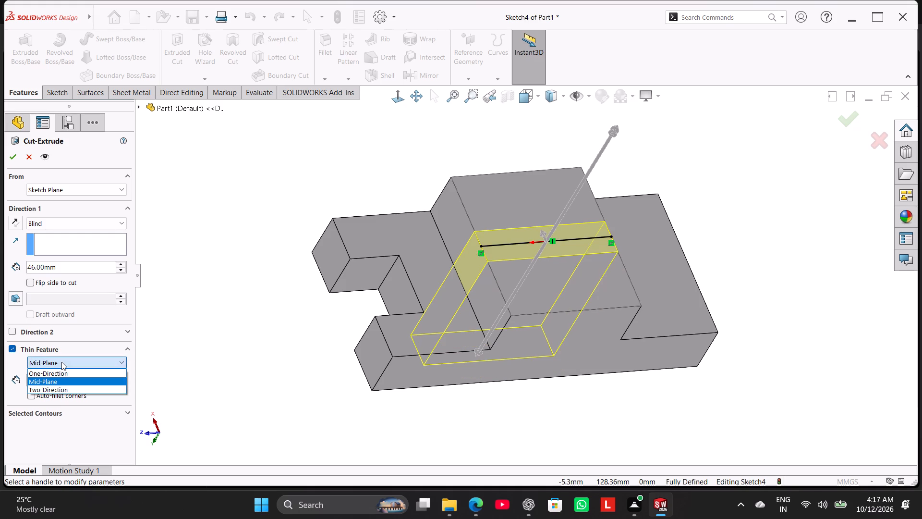
pyautogui.click(61, 362)
pyautogui.doubleClick(69, 377)
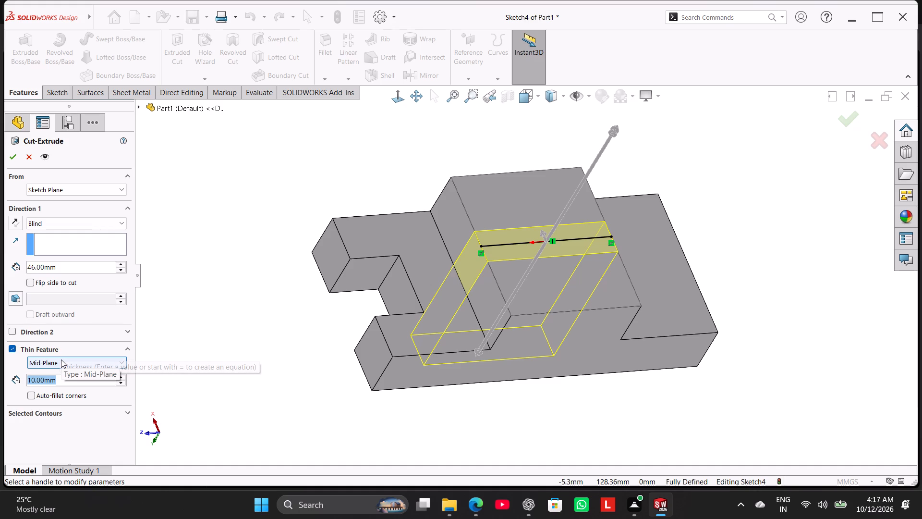
pyautogui.write('19')
pyautogui.press('Return')
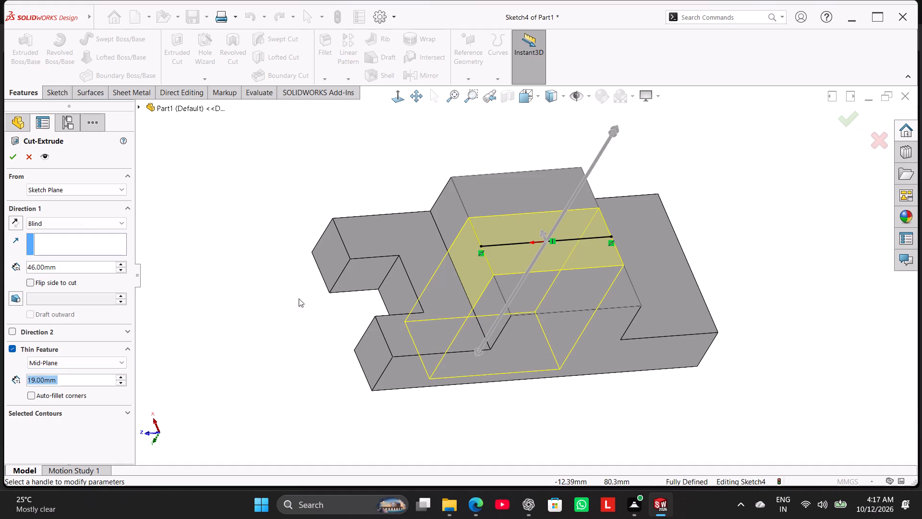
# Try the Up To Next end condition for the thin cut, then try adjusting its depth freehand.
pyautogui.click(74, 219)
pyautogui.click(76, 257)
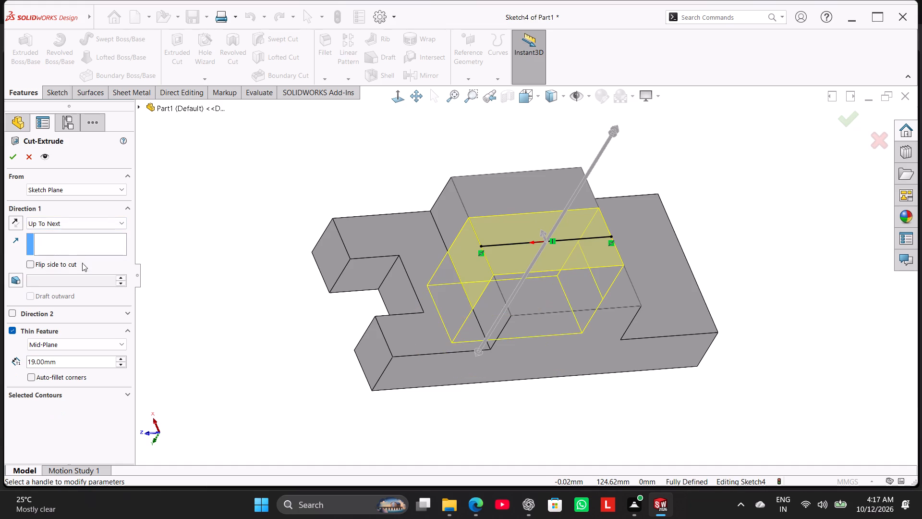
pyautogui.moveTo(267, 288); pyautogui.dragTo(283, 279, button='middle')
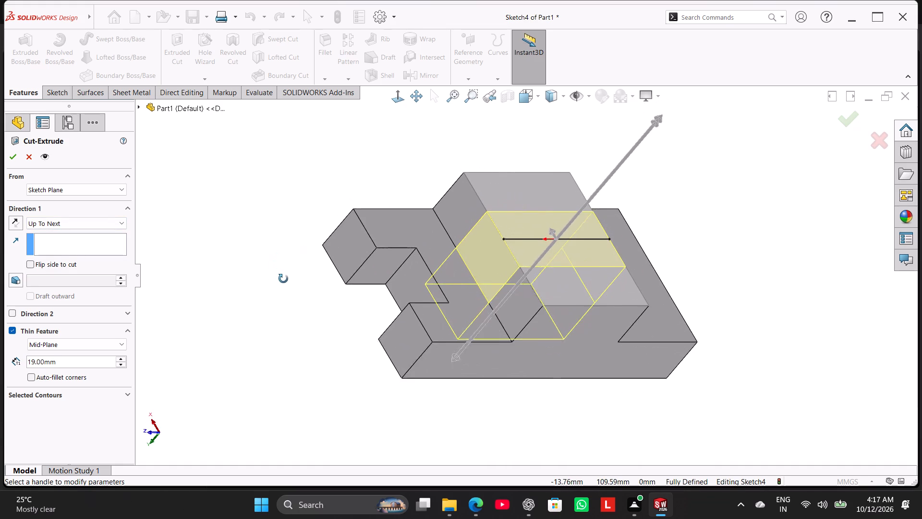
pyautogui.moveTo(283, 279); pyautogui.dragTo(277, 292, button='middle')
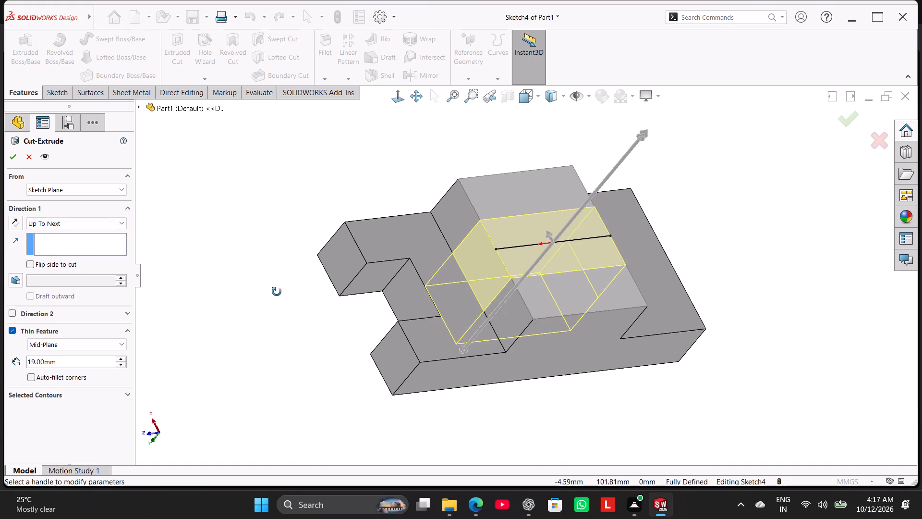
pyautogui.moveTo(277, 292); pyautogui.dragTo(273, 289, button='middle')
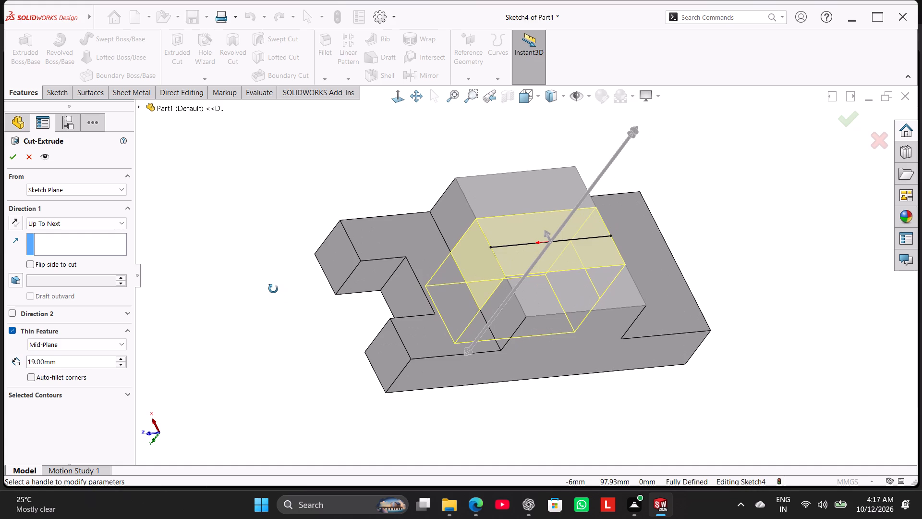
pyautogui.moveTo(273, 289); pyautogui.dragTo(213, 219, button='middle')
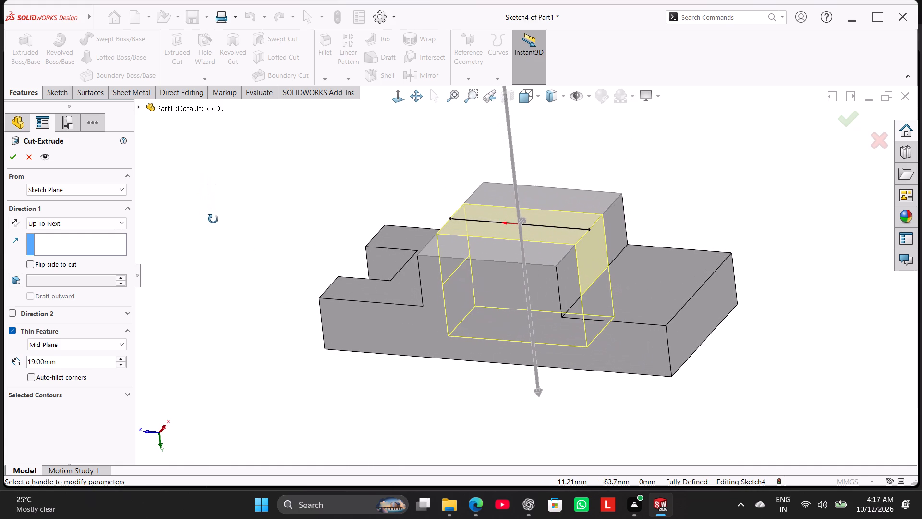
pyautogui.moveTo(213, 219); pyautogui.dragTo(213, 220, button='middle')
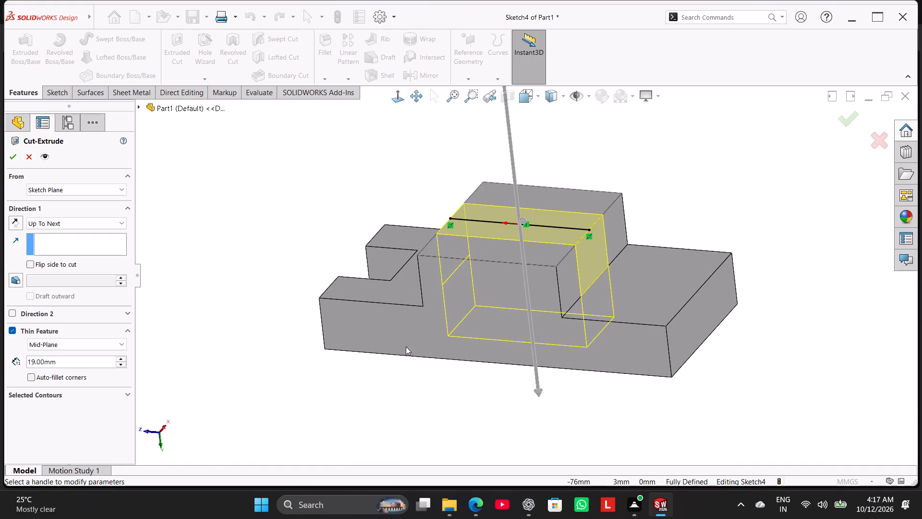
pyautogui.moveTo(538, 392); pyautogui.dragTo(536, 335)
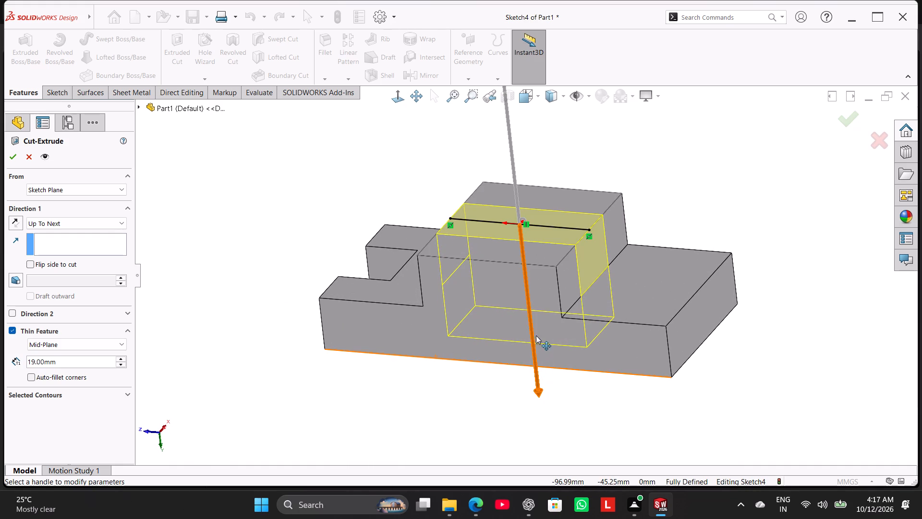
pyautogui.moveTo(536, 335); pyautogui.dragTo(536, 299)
# Set the thin cut's end condition to Up To Surface, ending at the bar's overhanging underside face, and finish the cut.
pyautogui.click(76, 222)
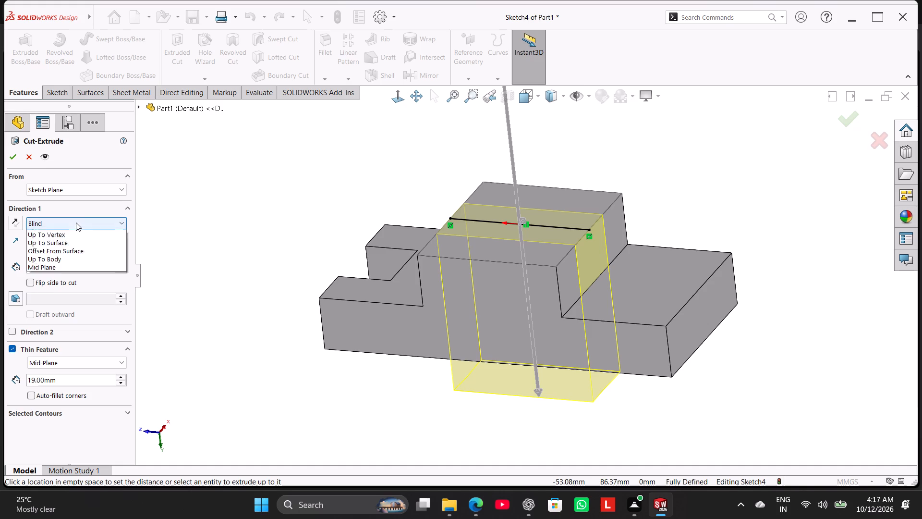
pyautogui.click(83, 272)
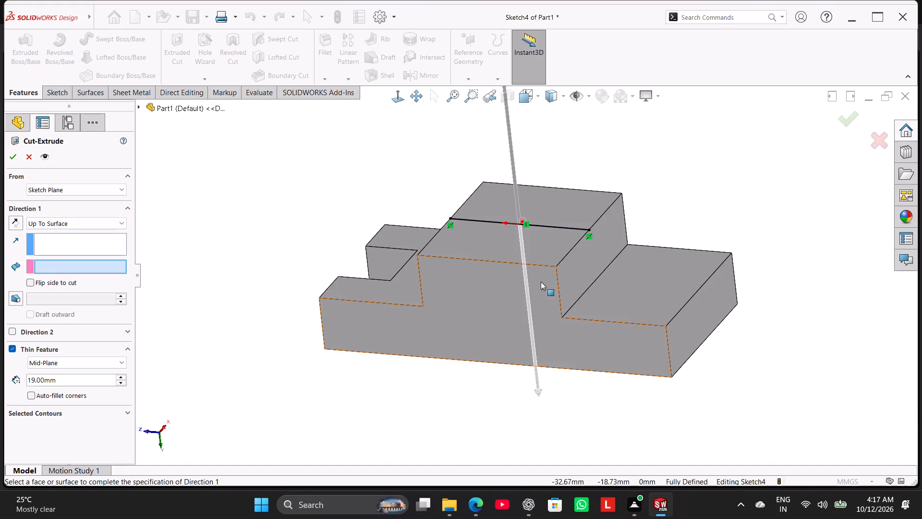
pyautogui.click(627, 275)
pyautogui.moveTo(353, 358); pyautogui.dragTo(366, 365, button='middle')
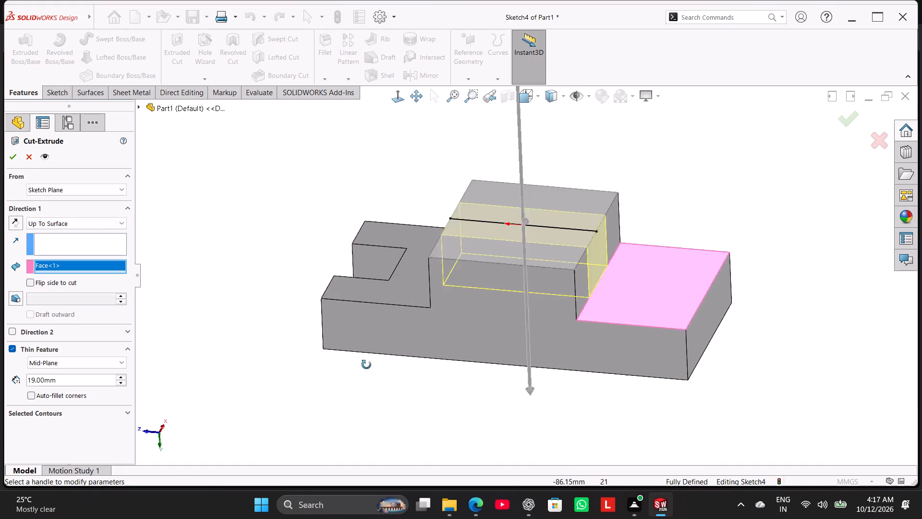
pyautogui.moveTo(366, 365); pyautogui.dragTo(335, 404, button='middle')
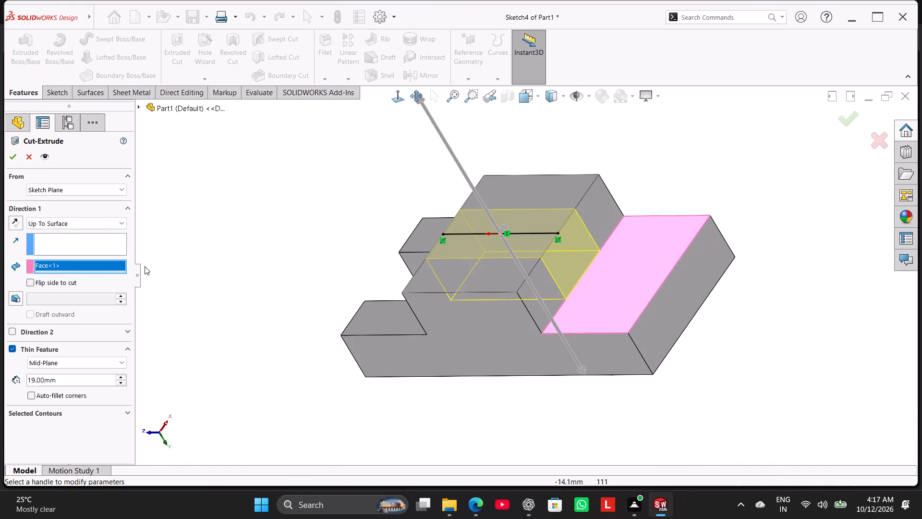
pyautogui.click(9, 158)
# Inspect the end slot and the channel through the stem from several sides, then return to the isometric view.
pyautogui.moveTo(362, 298); pyautogui.dragTo(400, 346, button='middle')
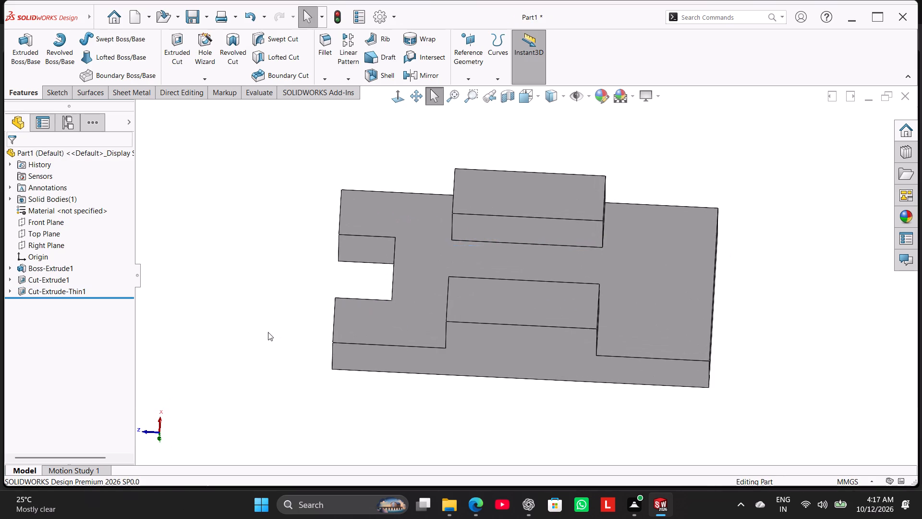
pyautogui.click(268, 332)
pyautogui.moveTo(218, 322); pyautogui.dragTo(342, 208, button='right')
pyautogui.moveTo(302, 279); pyautogui.dragTo(278, 85, button='middle')
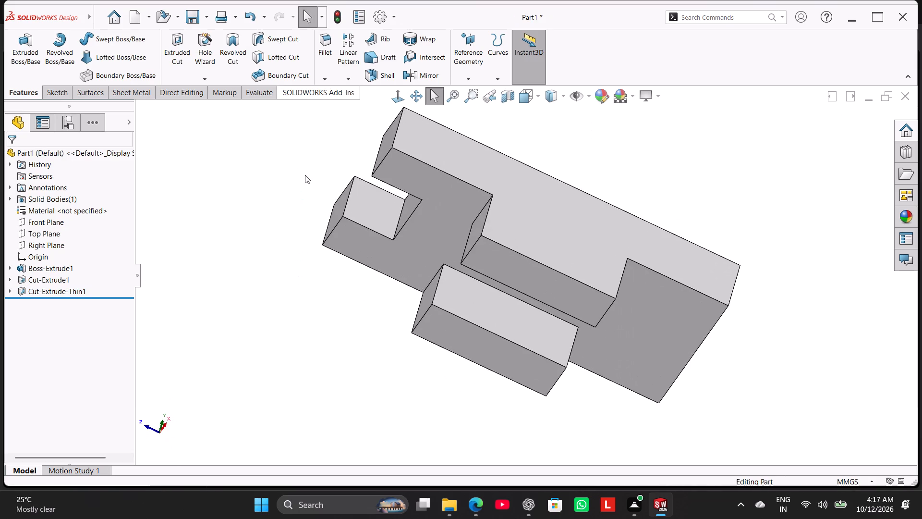
pyautogui.moveTo(342, 240); pyautogui.dragTo(414, 161, button='middle')
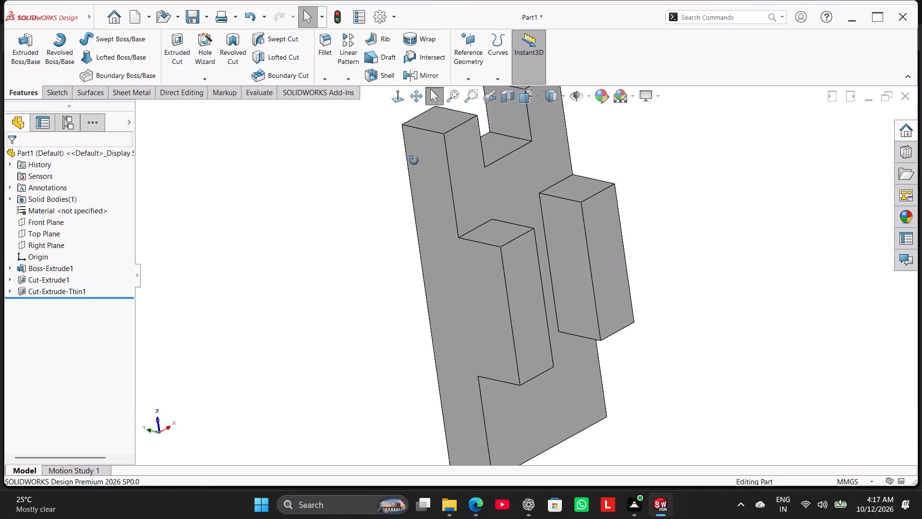
pyautogui.moveTo(414, 161); pyautogui.dragTo(516, 275, button='middle')
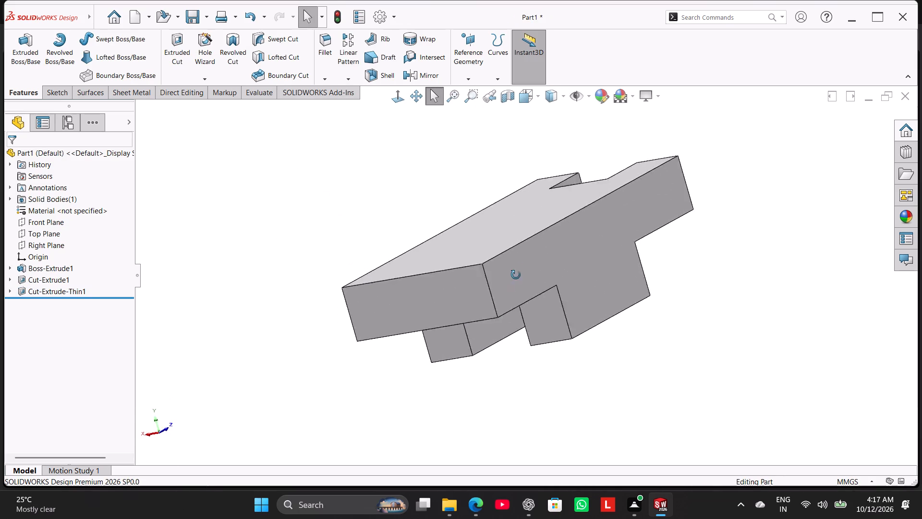
pyautogui.moveTo(516, 275); pyautogui.dragTo(503, 112, button='middle')
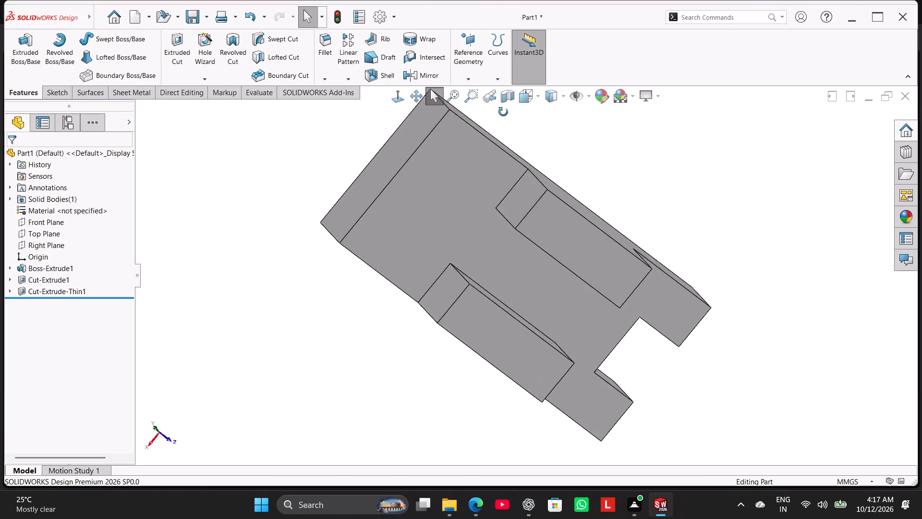
pyautogui.moveTo(503, 112); pyautogui.dragTo(484, 228, button='middle')
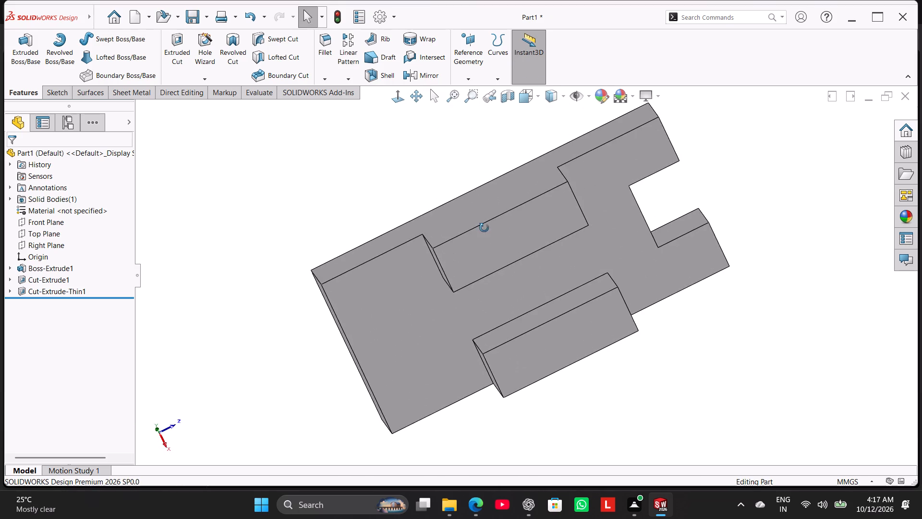
pyautogui.moveTo(484, 228); pyautogui.dragTo(466, 269, button='middle')
pyautogui.moveTo(186, 292); pyautogui.dragTo(285, 236, button='right')
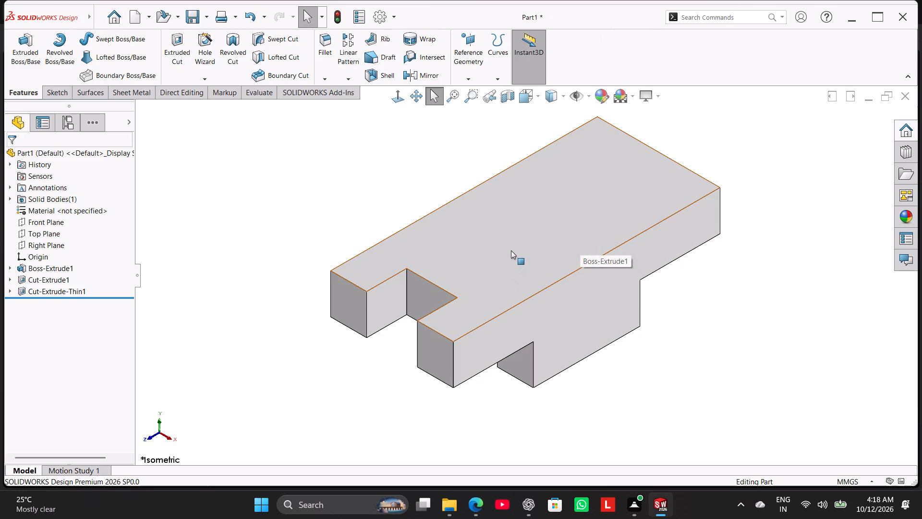
pyautogui.click(783, 154)
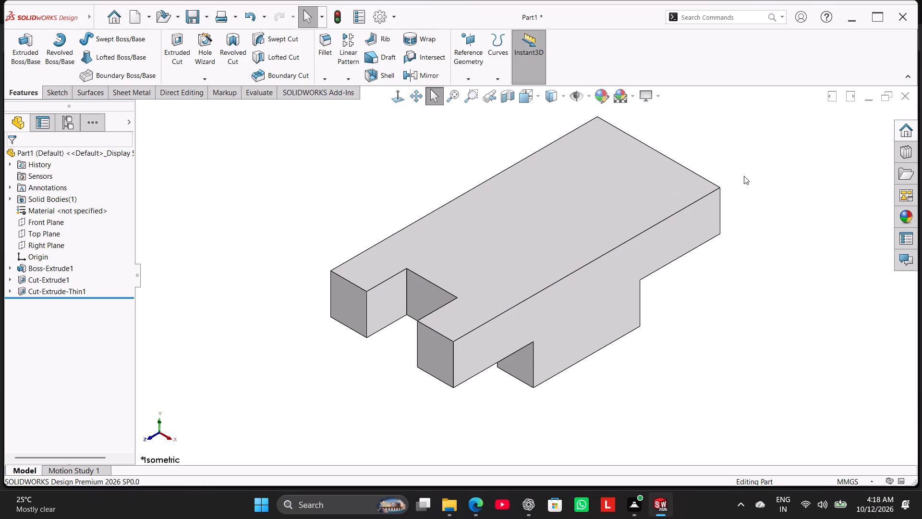
# On the Front Plane, sketch a circle above the block, centred about 19 mm directly above the origin.
pyautogui.click(53, 221)
pyautogui.click(68, 211)
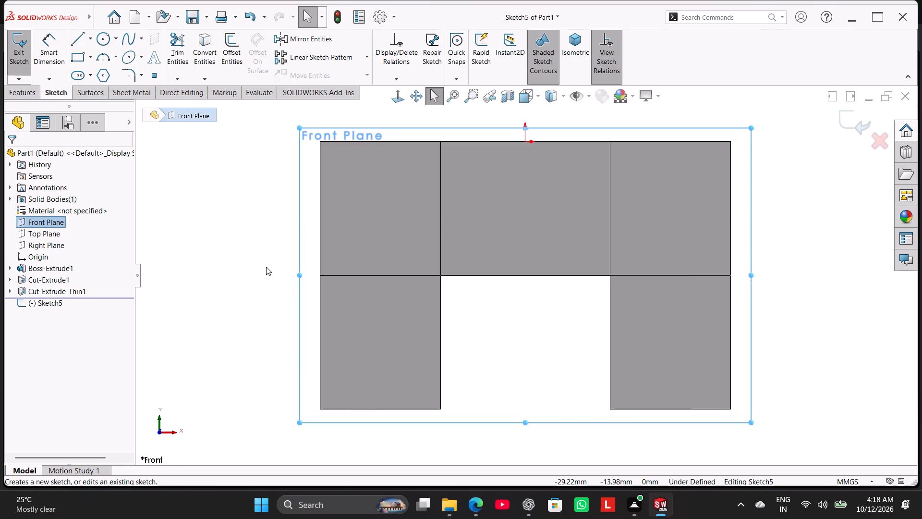
pyautogui.click(266, 267)
pyautogui.scroll(2, 545, 140)
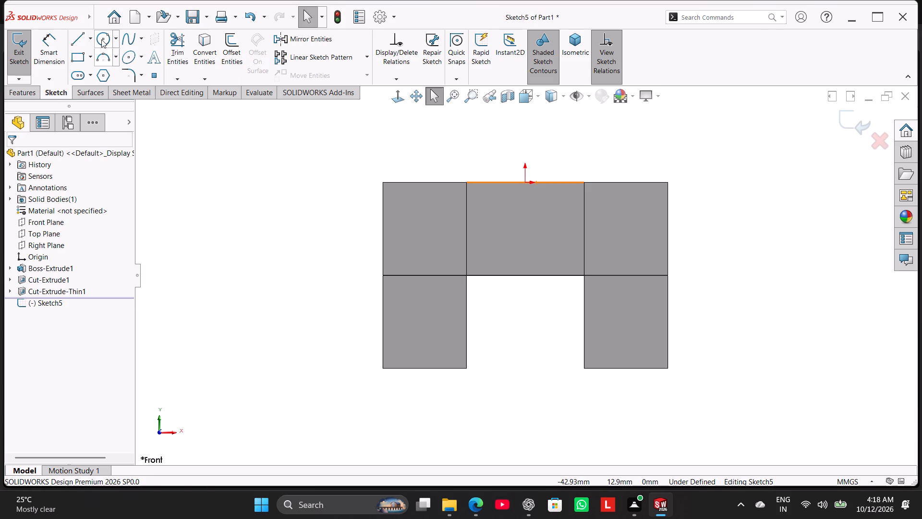
pyautogui.click(101, 39)
pyautogui.scroll(2, 478, 106)
pyautogui.click(524, 129)
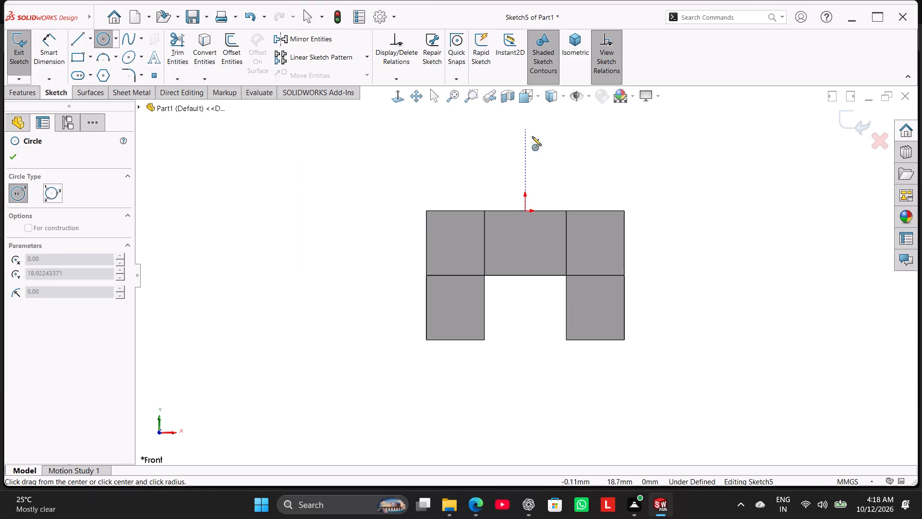
pyautogui.click(558, 156)
pyautogui.moveTo(363, 165); pyautogui.dragTo(368, 165, button='right')
pyautogui.click(391, 172)
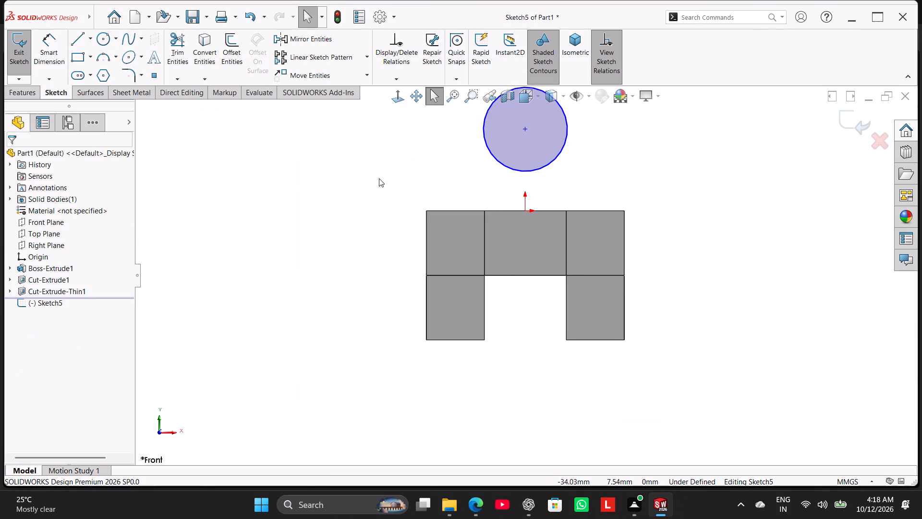
# Dimension the circle's centre 55 mm above the block's bottom edge.
pyautogui.click(59, 47)
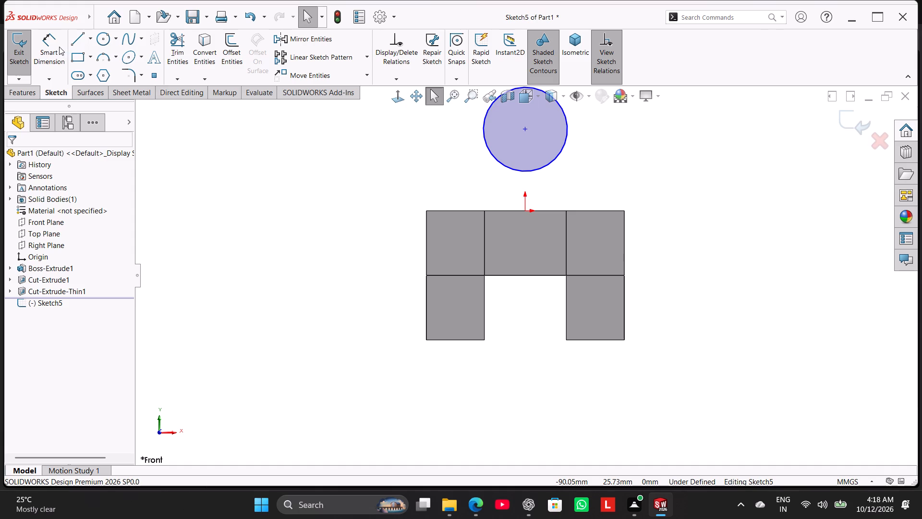
pyautogui.click(482, 340)
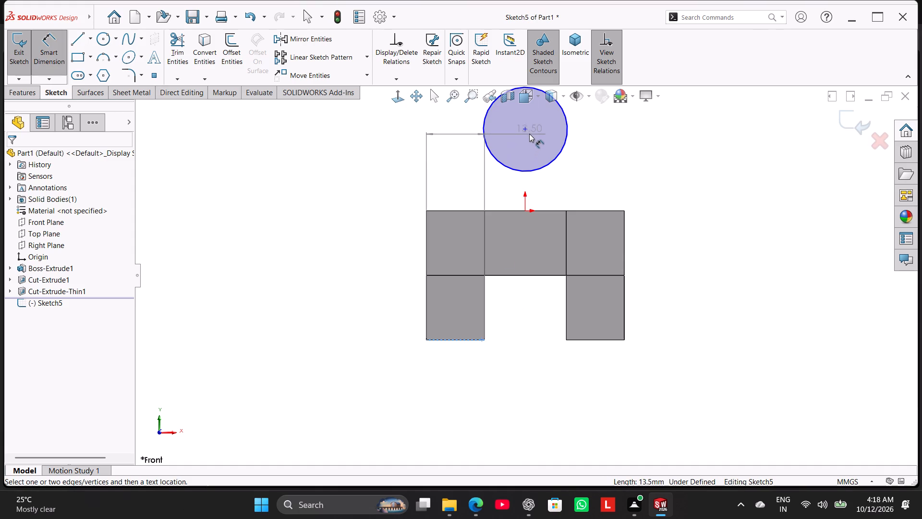
pyautogui.click(525, 130)
pyautogui.click(356, 210)
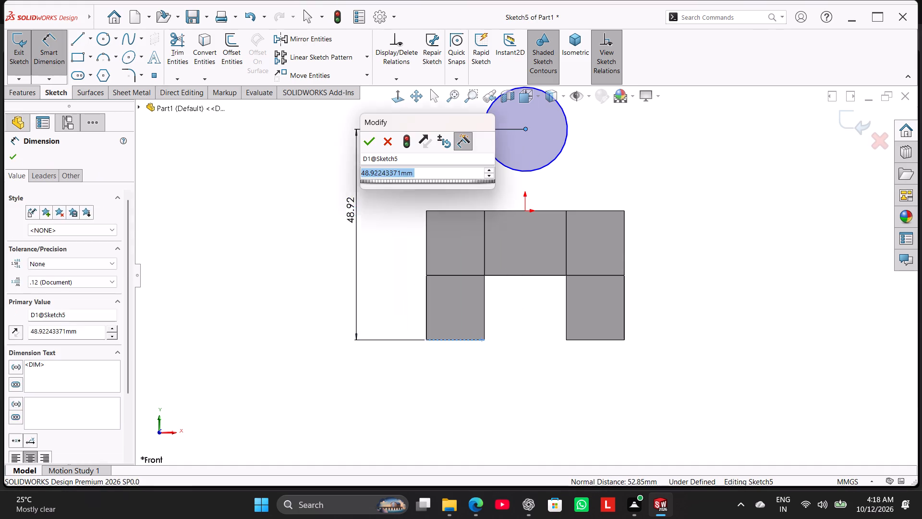
pyautogui.press('5')
pyautogui.press('5')
pyautogui.press('Return')
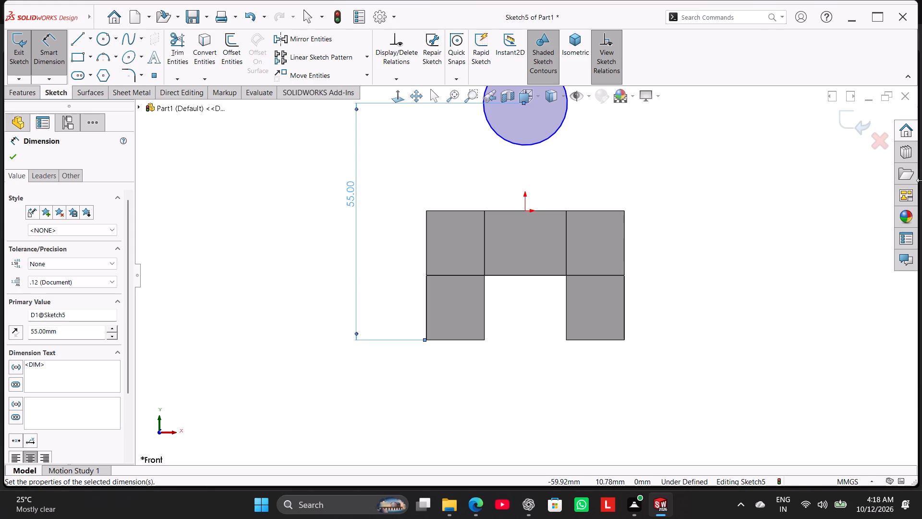
pyautogui.rightClick(735, 247)
pyautogui.click(785, 277)
# Sketch a larger circle of about 21 mm radius, concentric with the existing circle.
pyautogui.scroll(1, 670, 222)
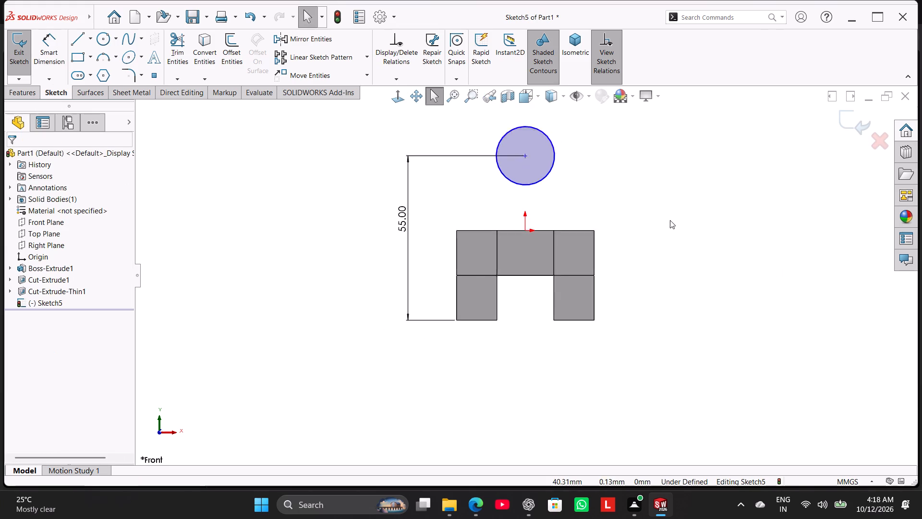
pyautogui.scroll(2, 670, 220)
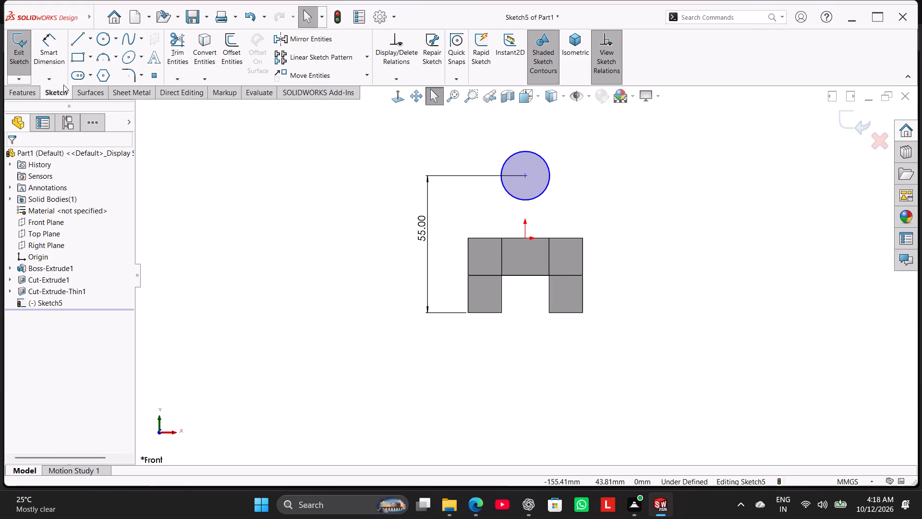
pyautogui.click(104, 39)
pyautogui.click(526, 175)
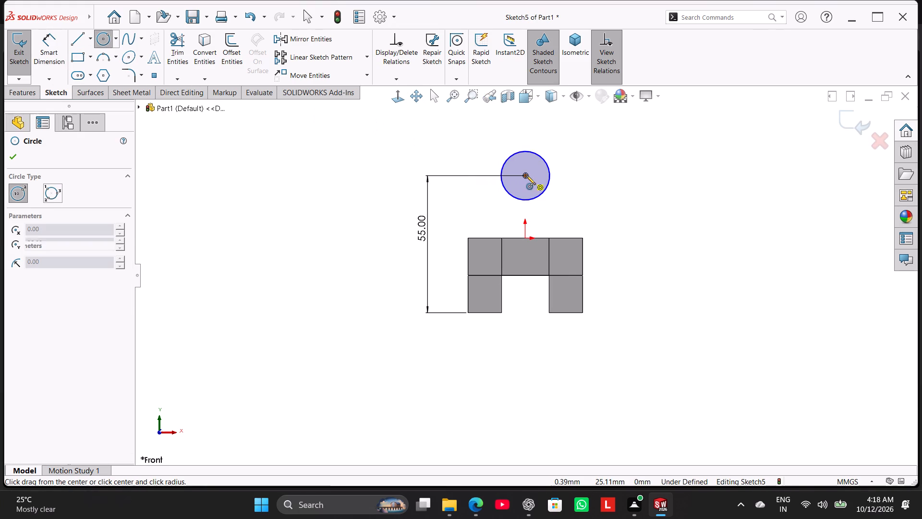
pyautogui.click(554, 219)
pyautogui.rightClick(322, 189)
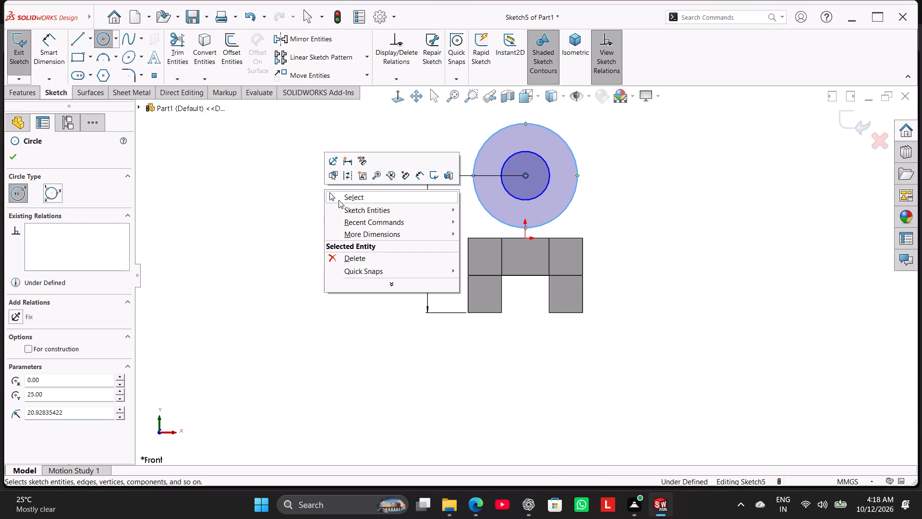
pyautogui.click(354, 198)
# Dimension the outer circle with a 46 mm diameter (23*2) and display that dimension as a radius.
pyautogui.click(57, 49)
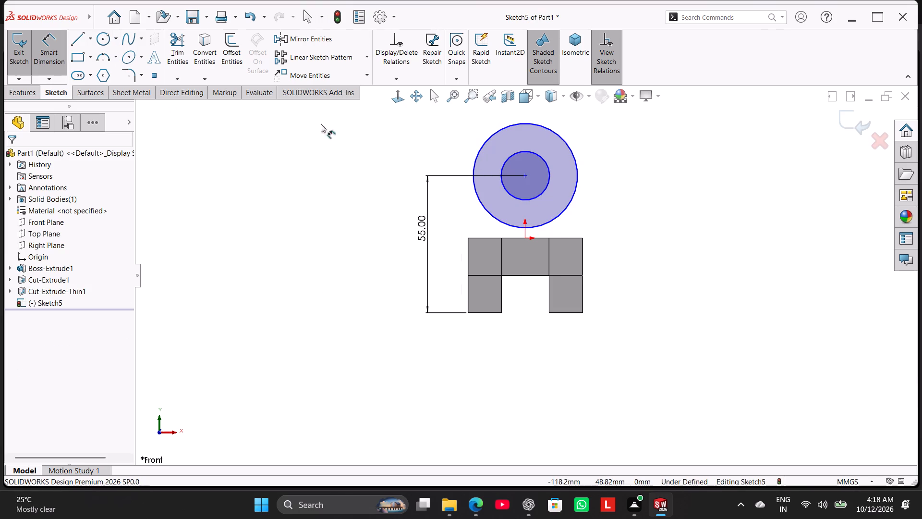
pyautogui.scroll(-3, 563, 148)
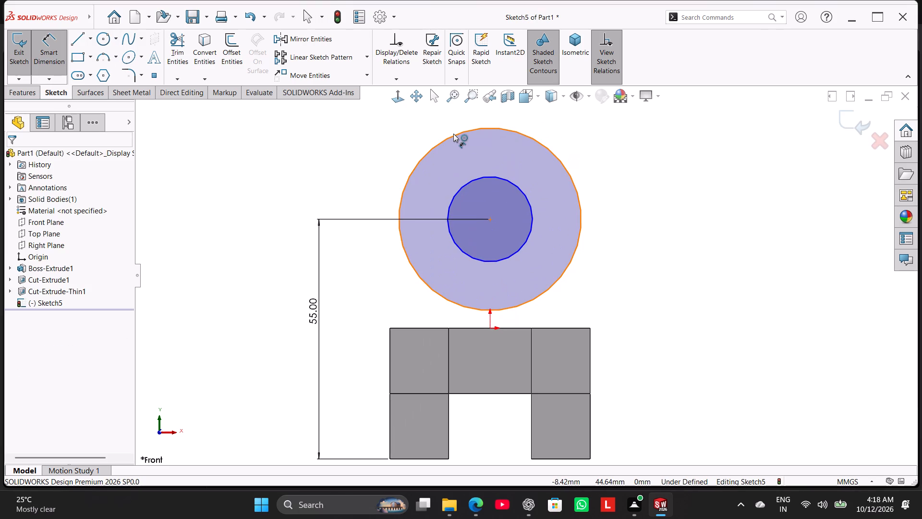
pyautogui.click(456, 135)
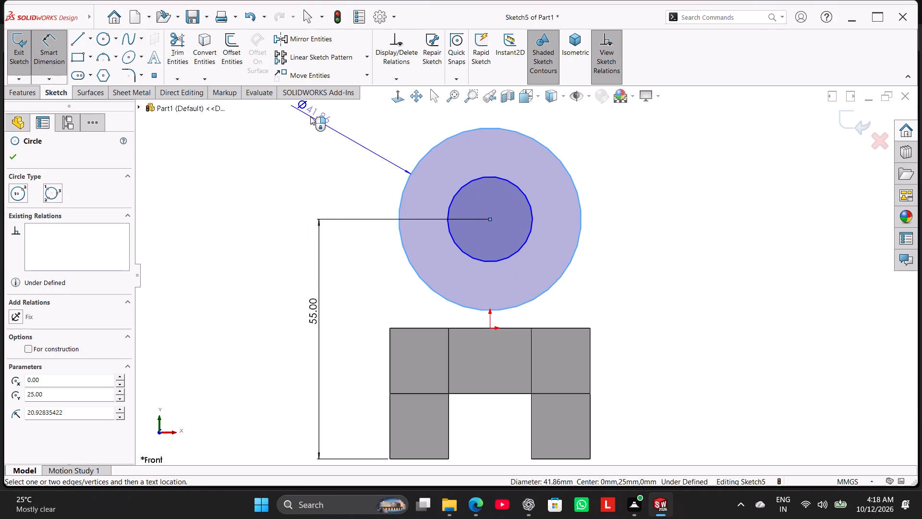
pyautogui.click(310, 116)
pyautogui.press('2')
pyautogui.press('3')
pyautogui.press('*')
pyautogui.press('2')
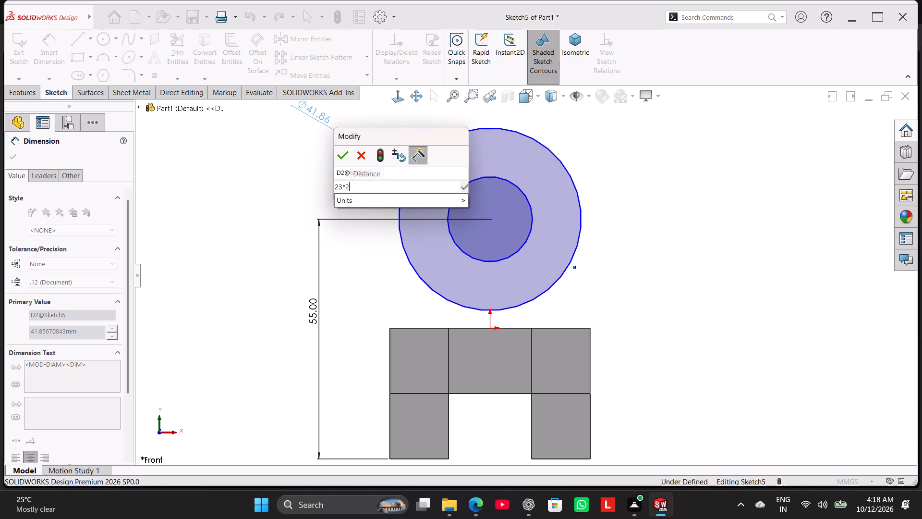
pyautogui.press('Return')
pyautogui.scroll(3, 429, 243)
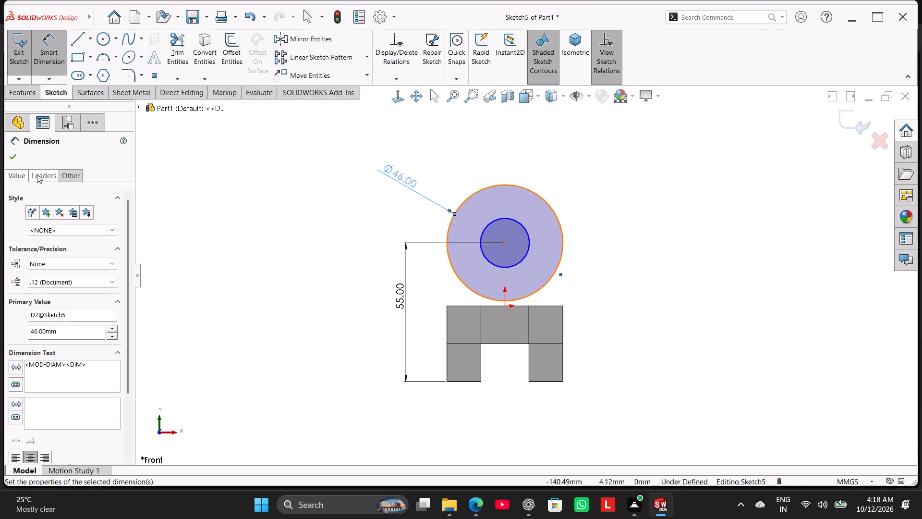
pyautogui.click(37, 174)
pyautogui.click(36, 246)
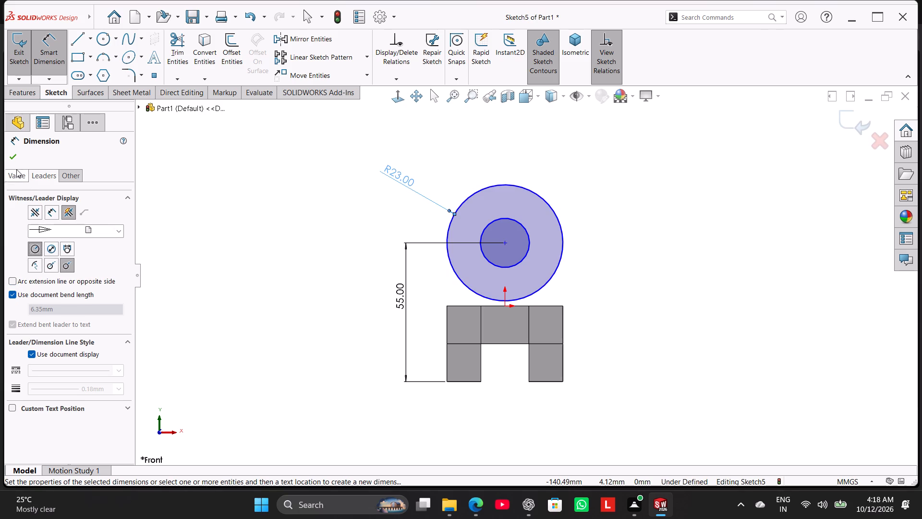
pyautogui.click(12, 157)
pyautogui.click(189, 231)
# Dimension the inner circle with a diameter of 20 mm.
pyautogui.click(44, 70)
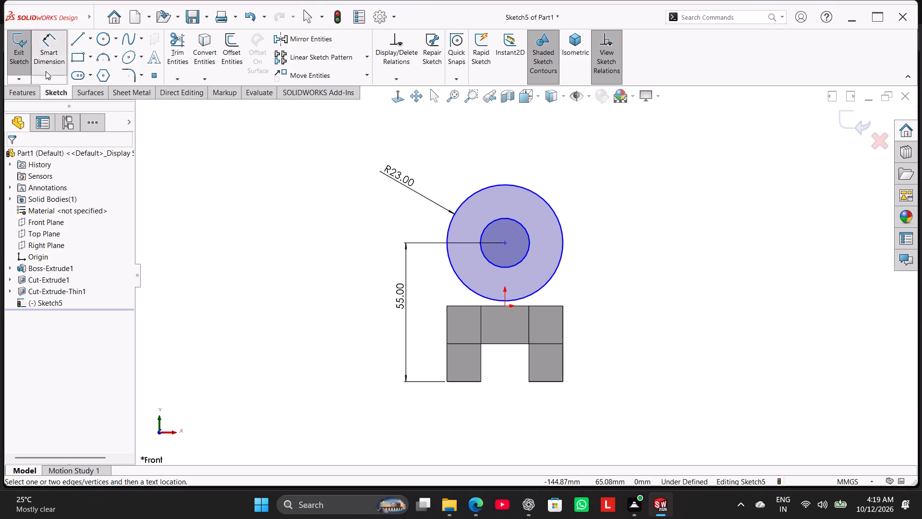
pyautogui.click(486, 230)
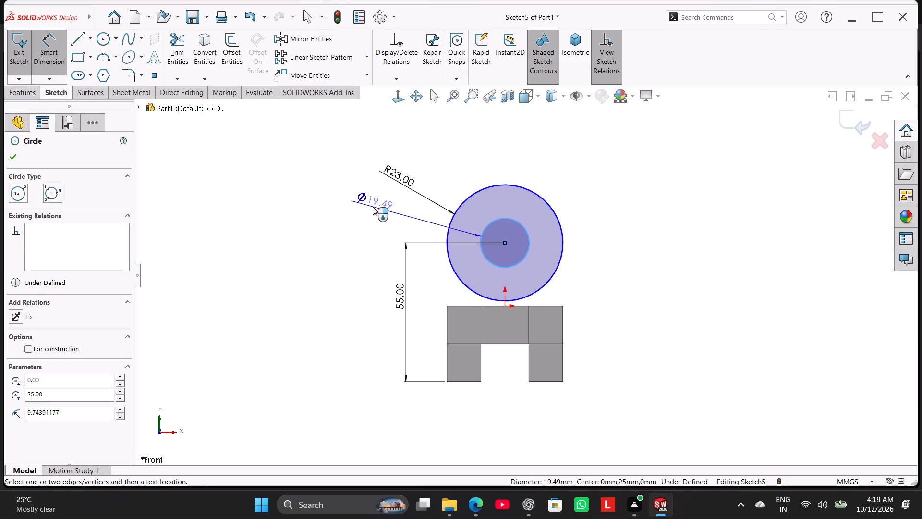
pyautogui.click(373, 207)
pyautogui.write('20')
pyautogui.press('Return')
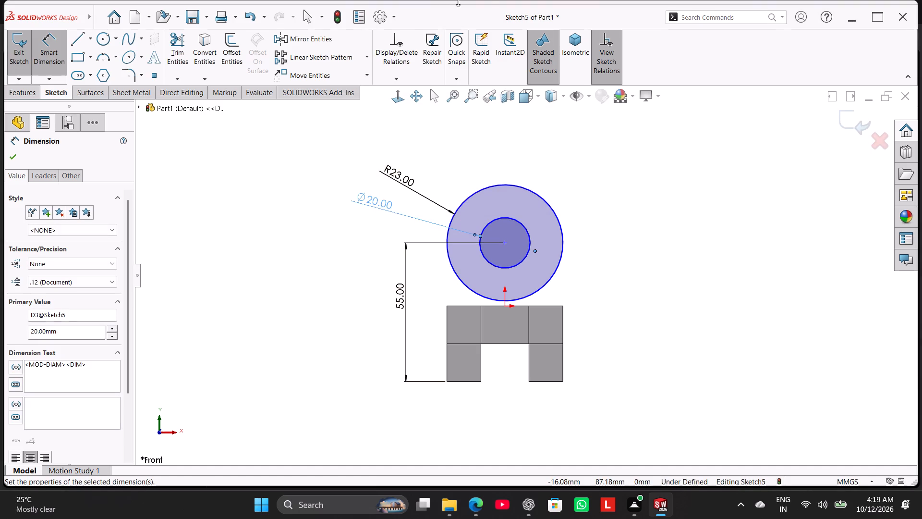
pyautogui.rightClick(225, 217)
pyautogui.click(259, 247)
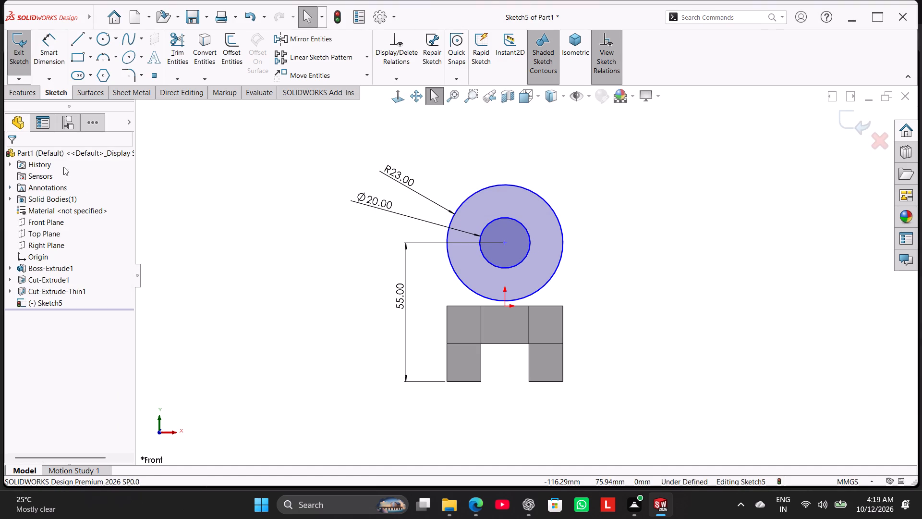
# Add a vertical relation between the origin and the circles' shared centre.
pyautogui.keyDown('ctrl'); pyautogui.click(502, 308); pyautogui.keyUp('ctrl')
pyautogui.keyDown('ctrl'); pyautogui.click(505, 243); pyautogui.keyUp('ctrl')
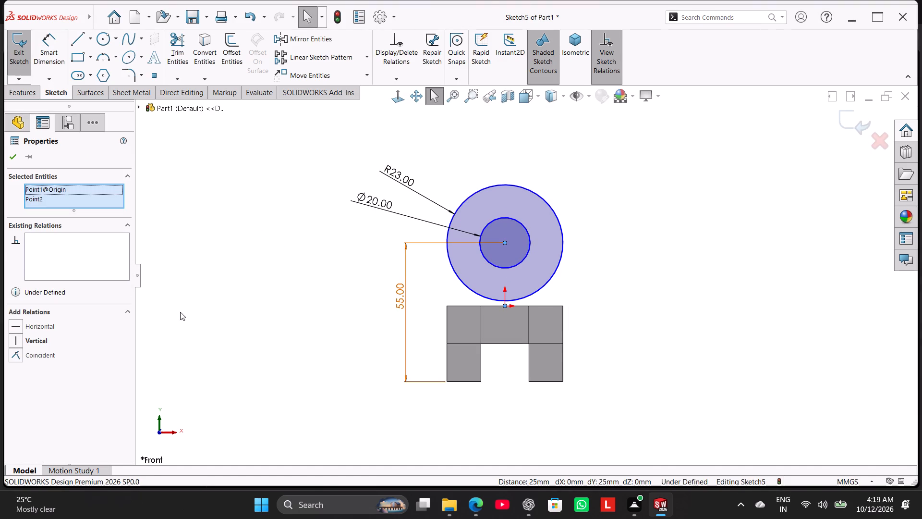
pyautogui.click(35, 341)
pyautogui.click(219, 271)
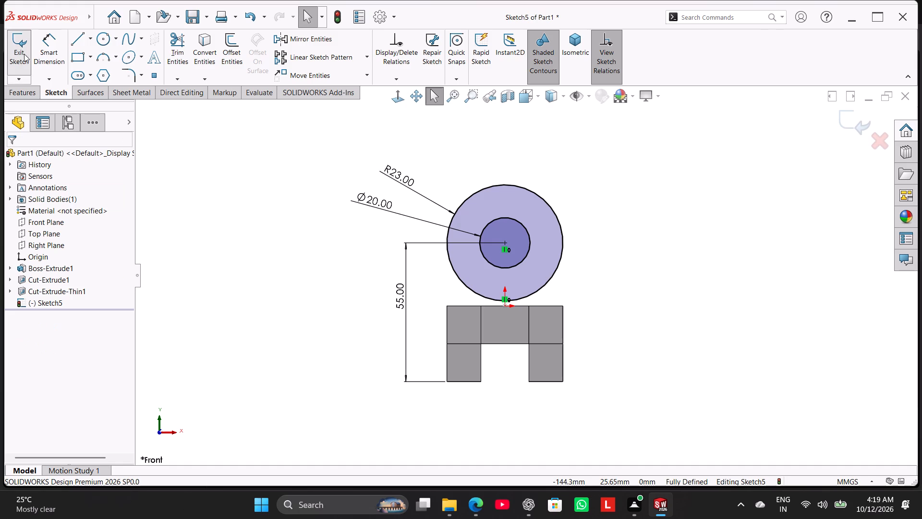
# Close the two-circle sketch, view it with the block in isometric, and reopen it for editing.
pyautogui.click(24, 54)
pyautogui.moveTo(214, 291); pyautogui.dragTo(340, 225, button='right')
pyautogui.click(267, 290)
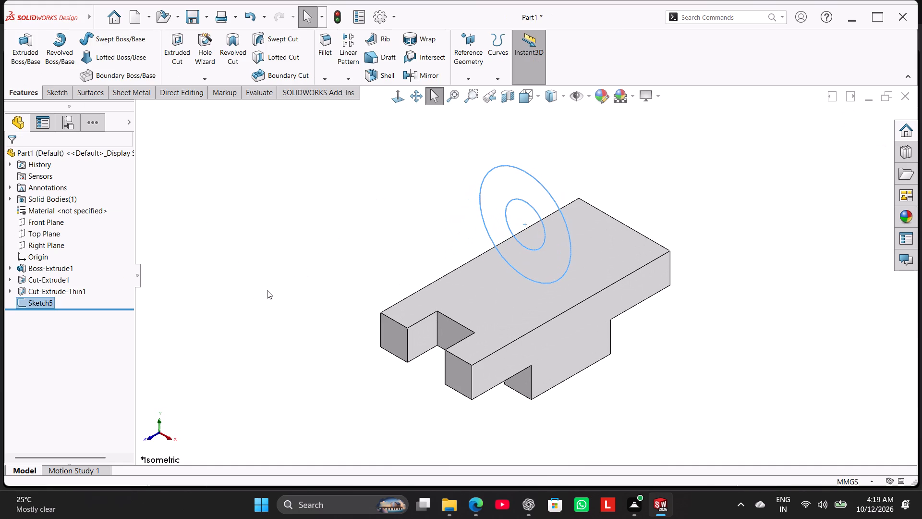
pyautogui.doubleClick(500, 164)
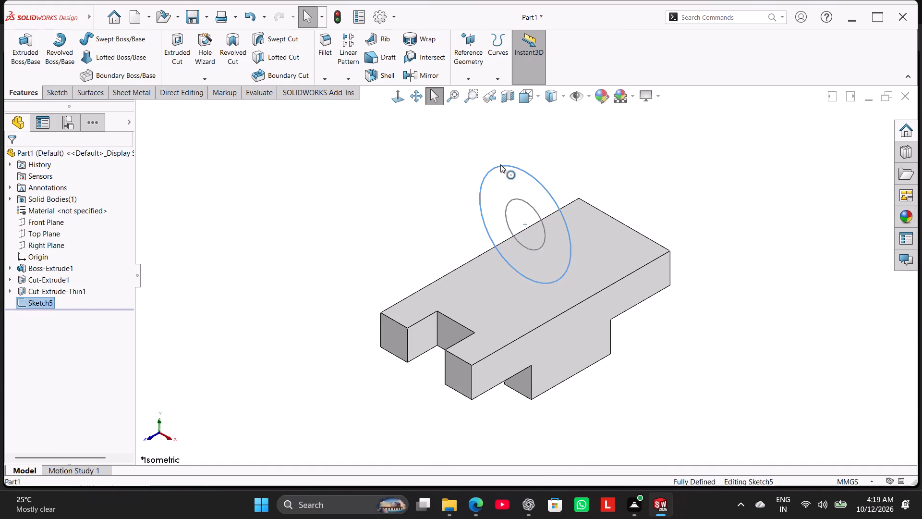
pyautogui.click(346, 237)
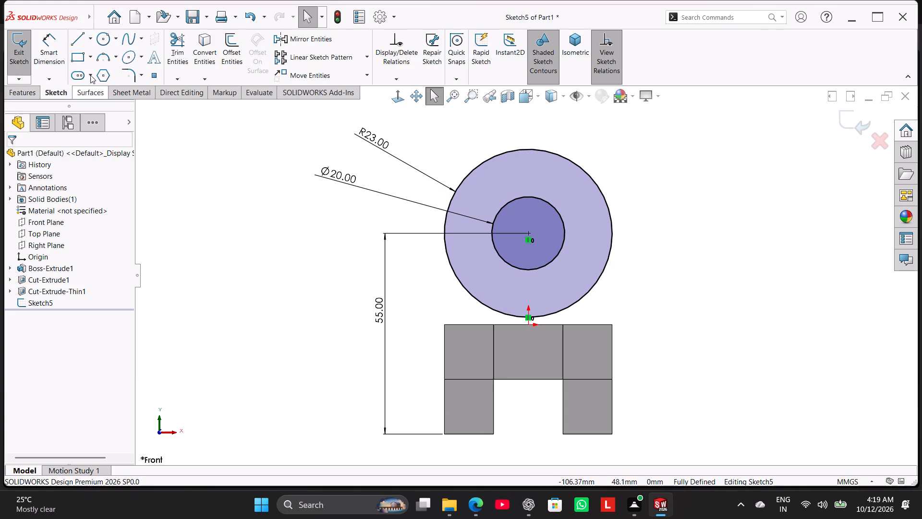
# Sketch a vertical line from the outer circle's right quadrant down to the block's top right corner.
pyautogui.click(85, 43)
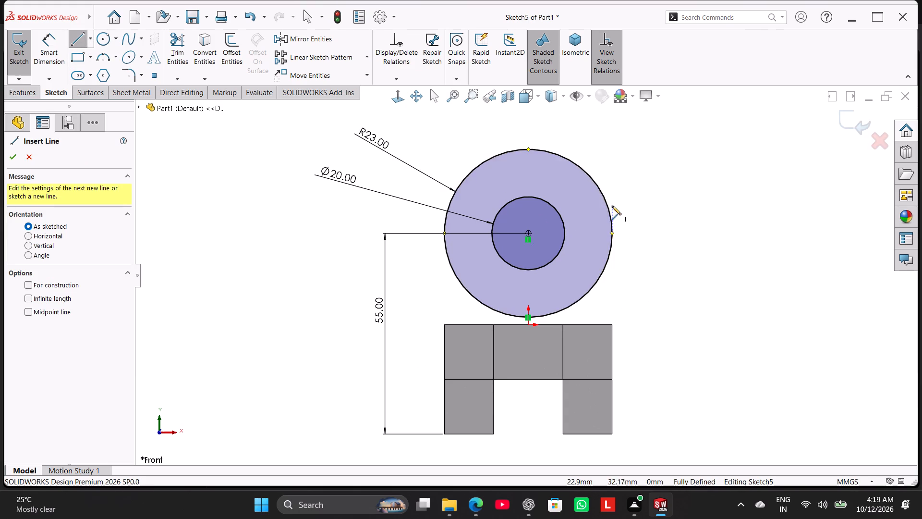
pyautogui.click(611, 233)
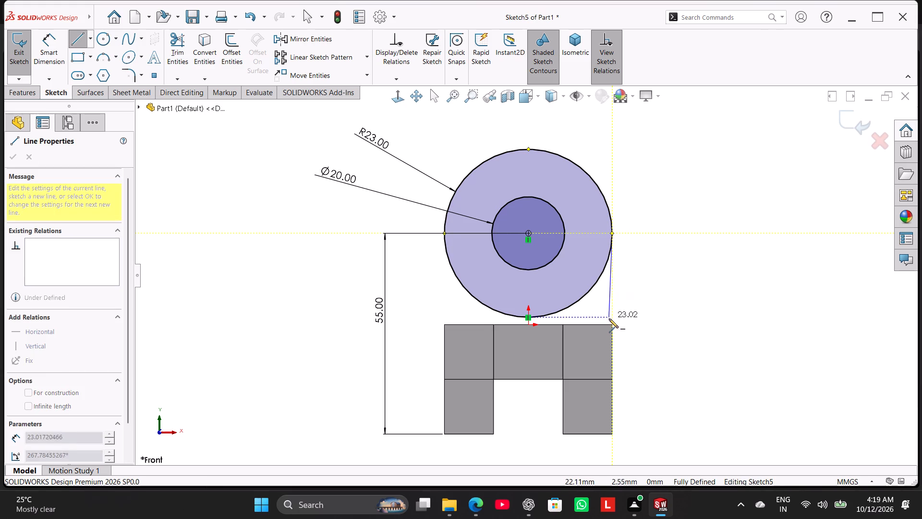
pyautogui.click(609, 326)
pyautogui.rightClick(655, 259)
pyautogui.click(669, 272)
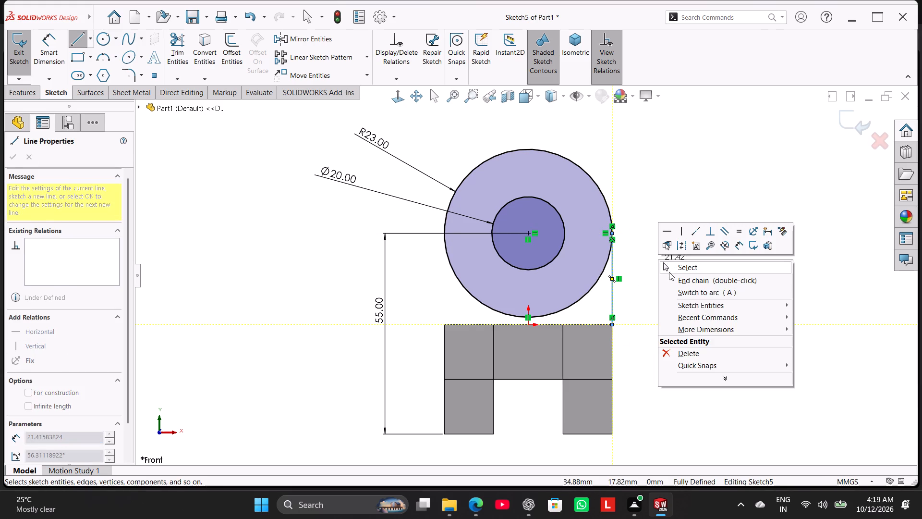
# Sketch a 25 mm line from the outer circle's left quadrant down to the block's top left corner.
pyautogui.click(73, 39)
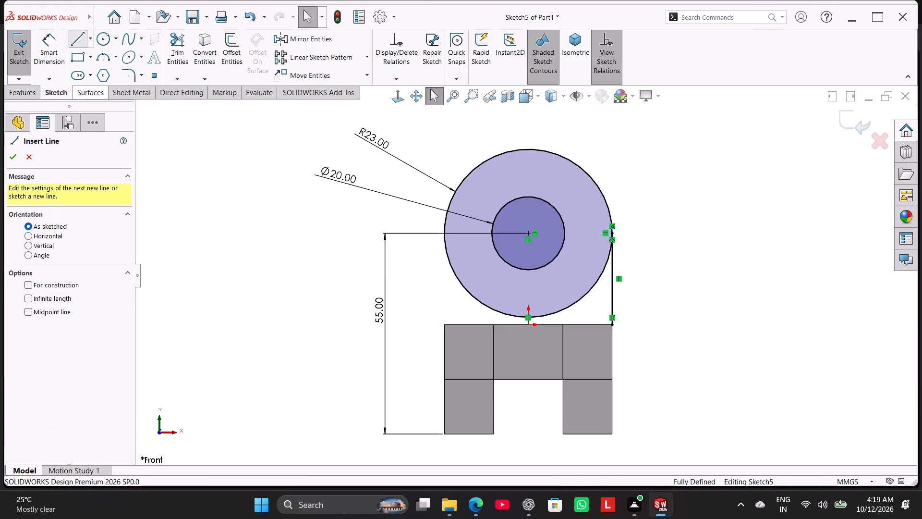
pyautogui.click(444, 235)
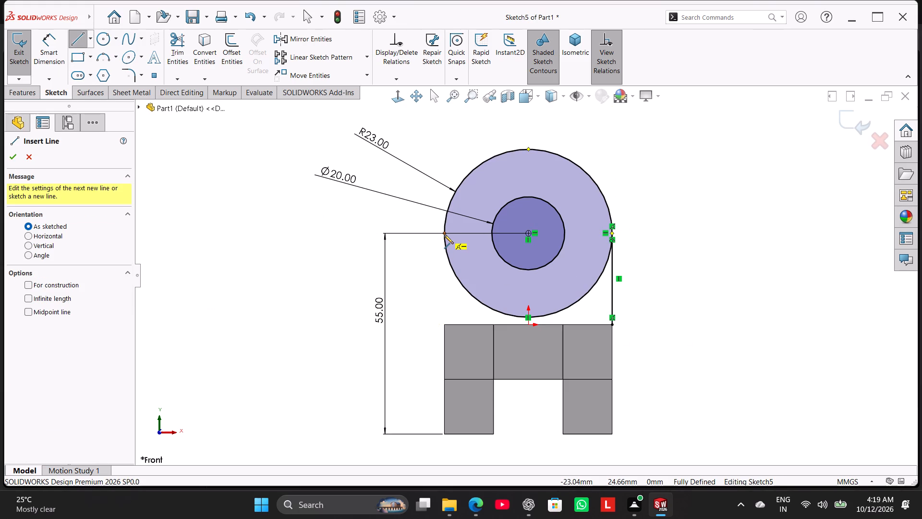
pyautogui.click(445, 325)
pyautogui.rightClick(262, 310)
pyautogui.click(289, 314)
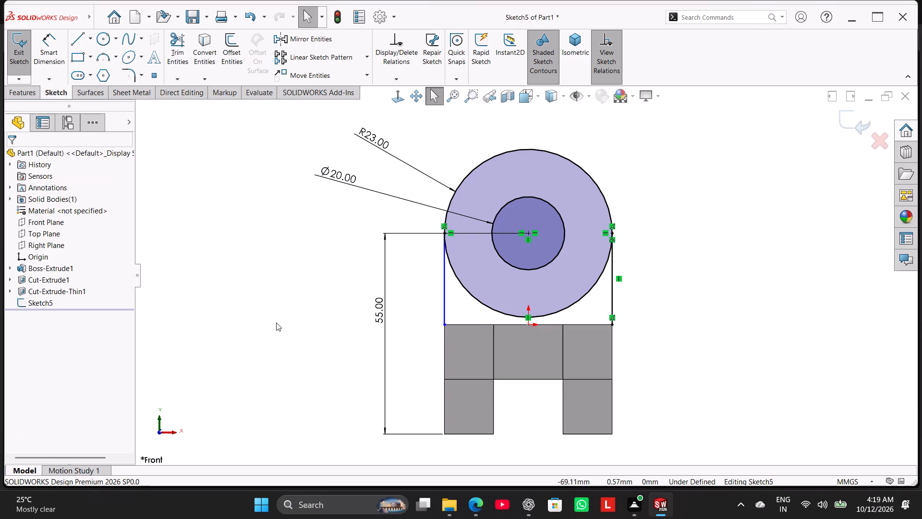
# Make the left side line vertical and attach its lower endpoint to the block's top edge at the corner.
pyautogui.keyDown('ctrl'); pyautogui.click(444, 293); pyautogui.keyUp('ctrl')
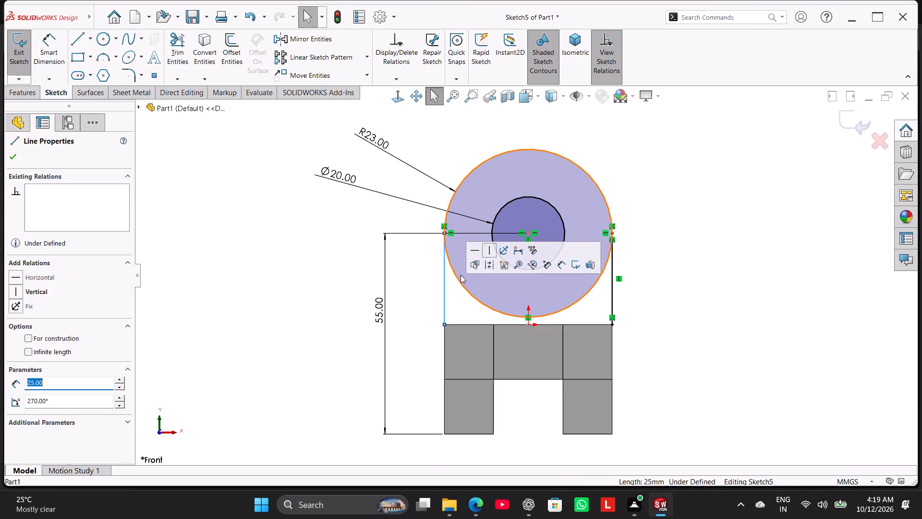
pyautogui.click(490, 254)
pyautogui.click(352, 281)
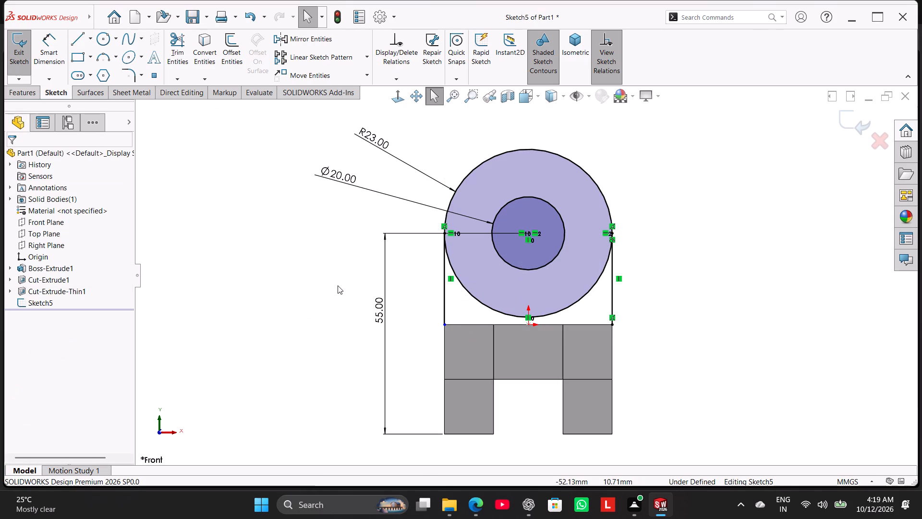
pyautogui.moveTo(444, 323); pyautogui.dragTo(449, 321)
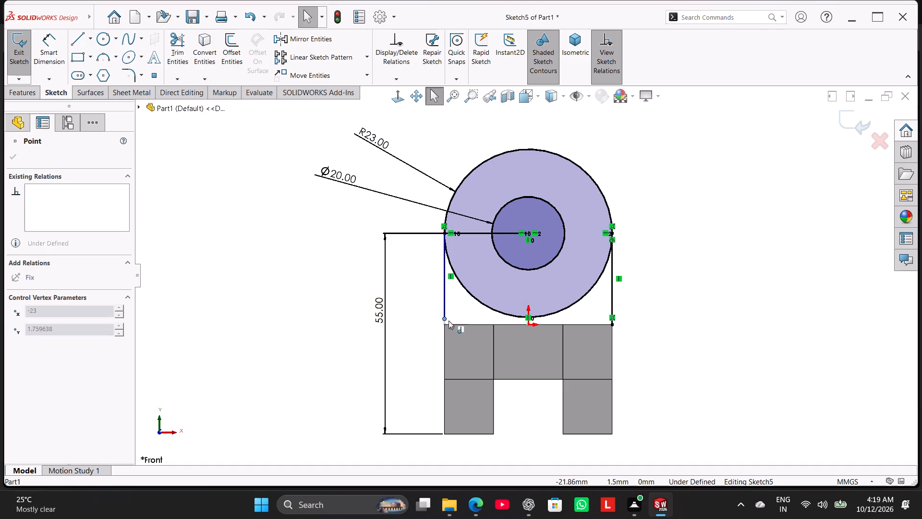
pyautogui.moveTo(449, 321); pyautogui.dragTo(449, 327)
pyautogui.click(376, 321)
pyautogui.click(302, 318)
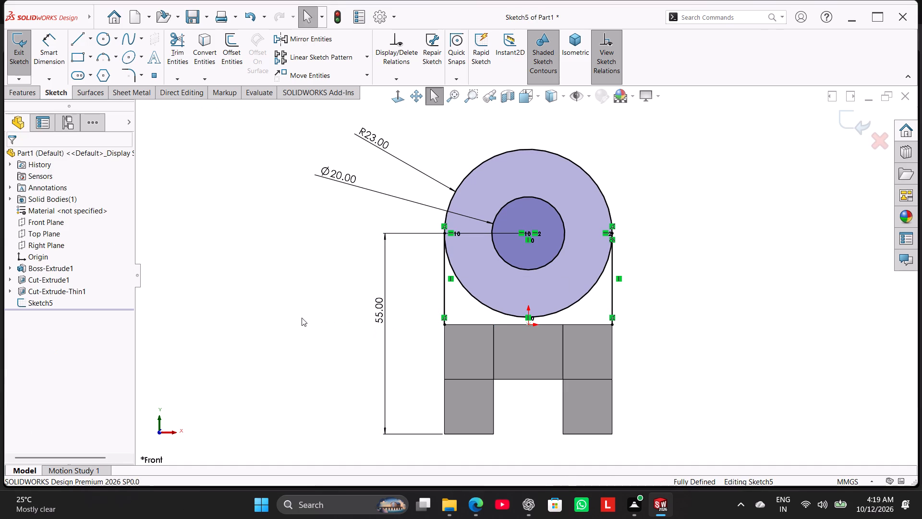
# Power trim the outer circle's lower arc between the two side lines, leaving a round-topped lug outline.
pyautogui.moveTo(183, 52); pyautogui.dragTo(185, 57)
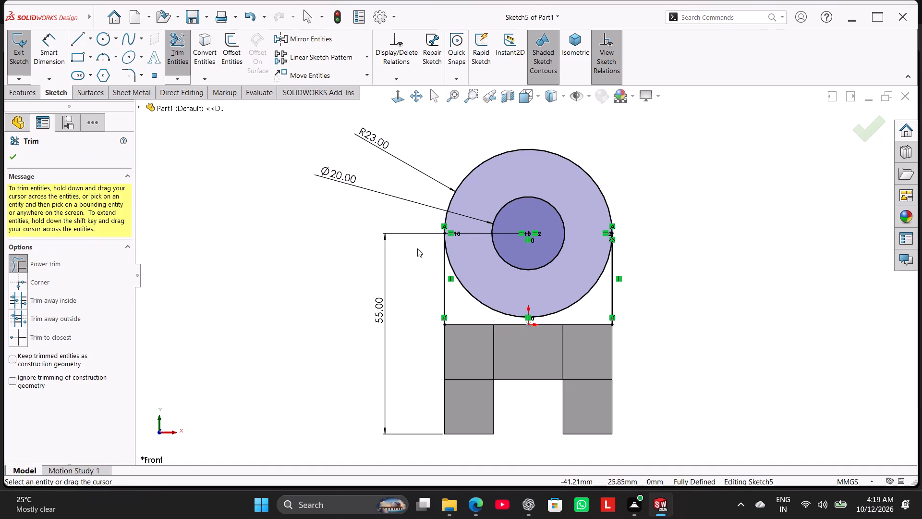
pyautogui.moveTo(588, 307); pyautogui.dragTo(572, 294)
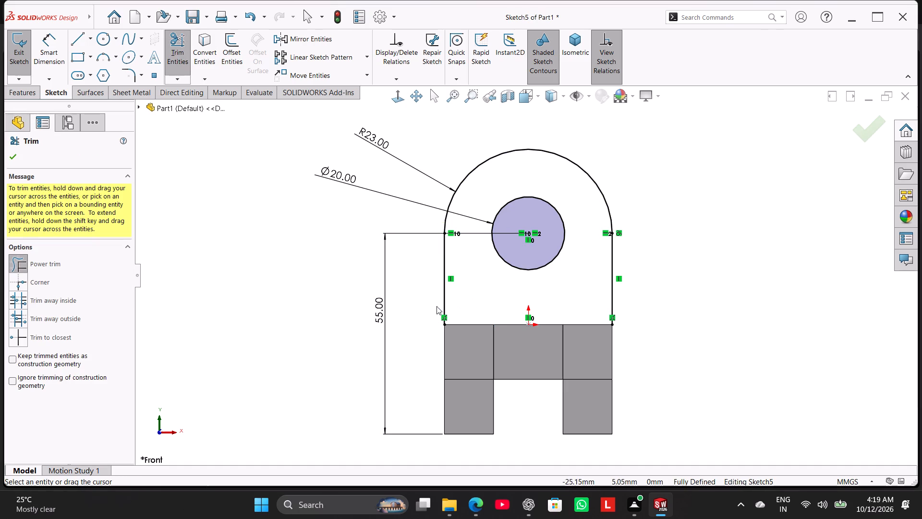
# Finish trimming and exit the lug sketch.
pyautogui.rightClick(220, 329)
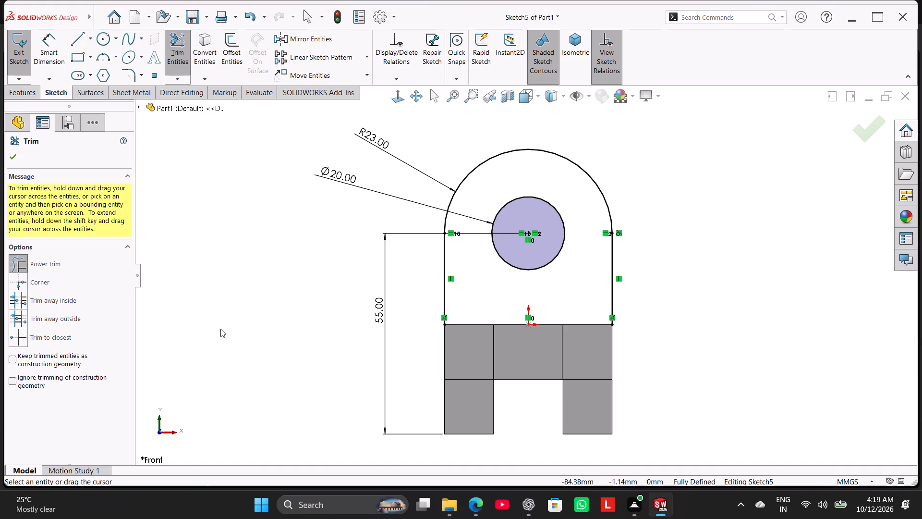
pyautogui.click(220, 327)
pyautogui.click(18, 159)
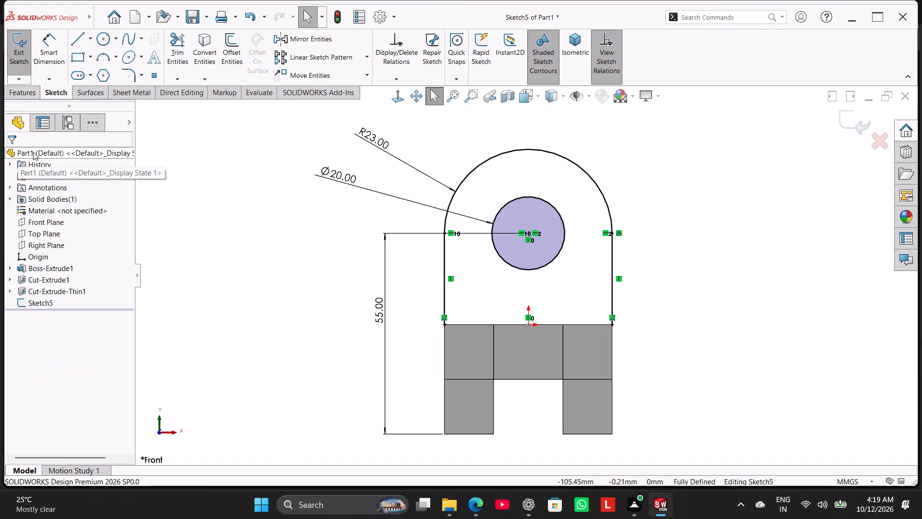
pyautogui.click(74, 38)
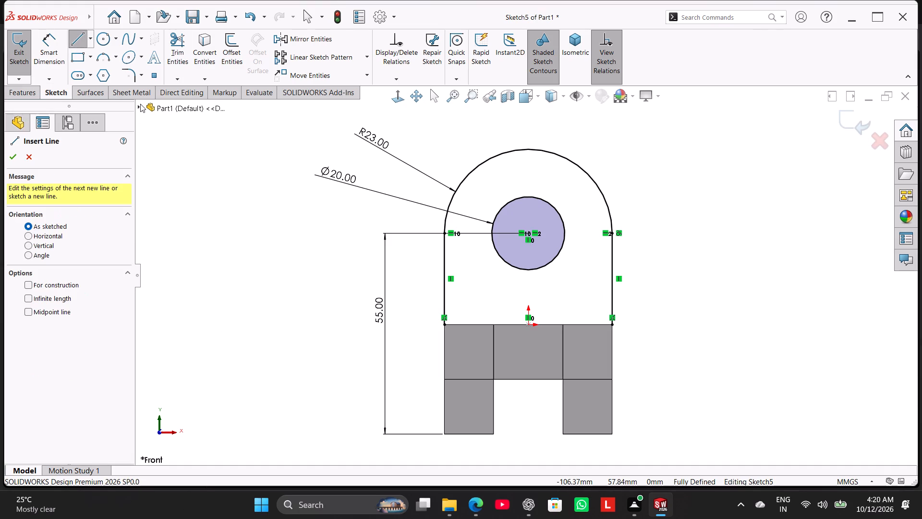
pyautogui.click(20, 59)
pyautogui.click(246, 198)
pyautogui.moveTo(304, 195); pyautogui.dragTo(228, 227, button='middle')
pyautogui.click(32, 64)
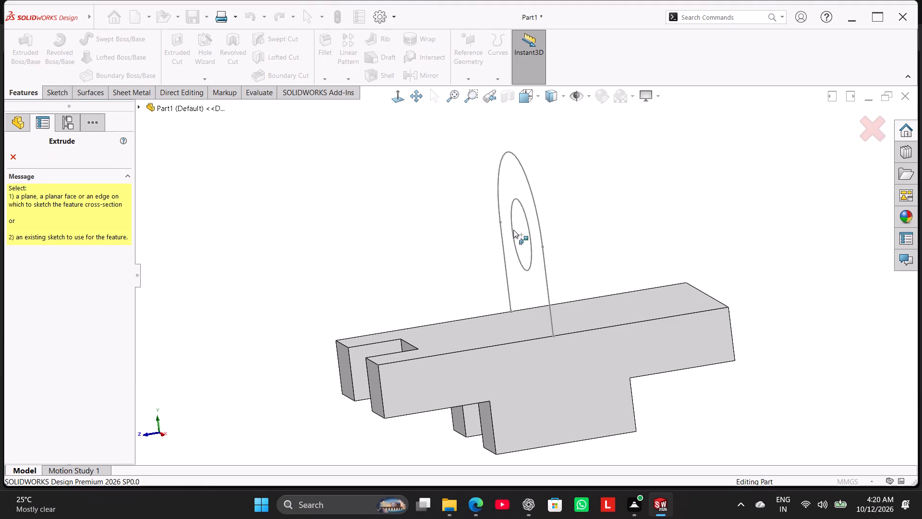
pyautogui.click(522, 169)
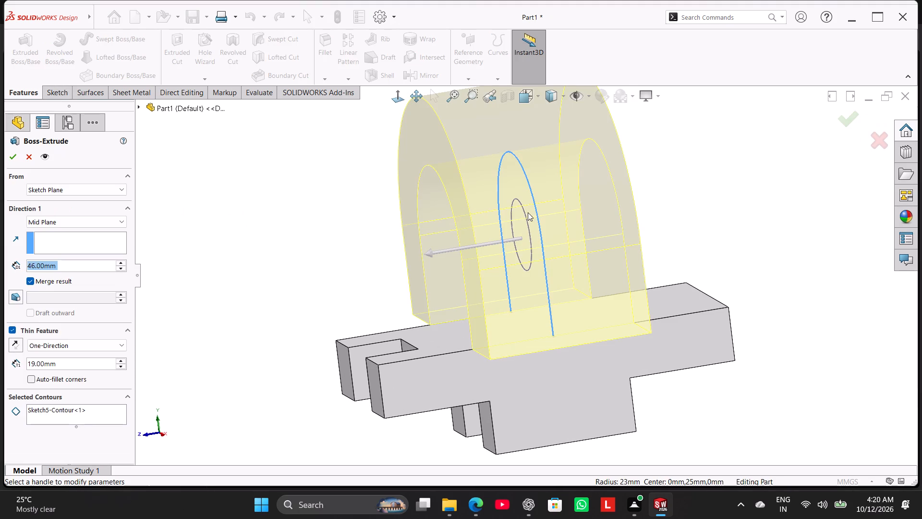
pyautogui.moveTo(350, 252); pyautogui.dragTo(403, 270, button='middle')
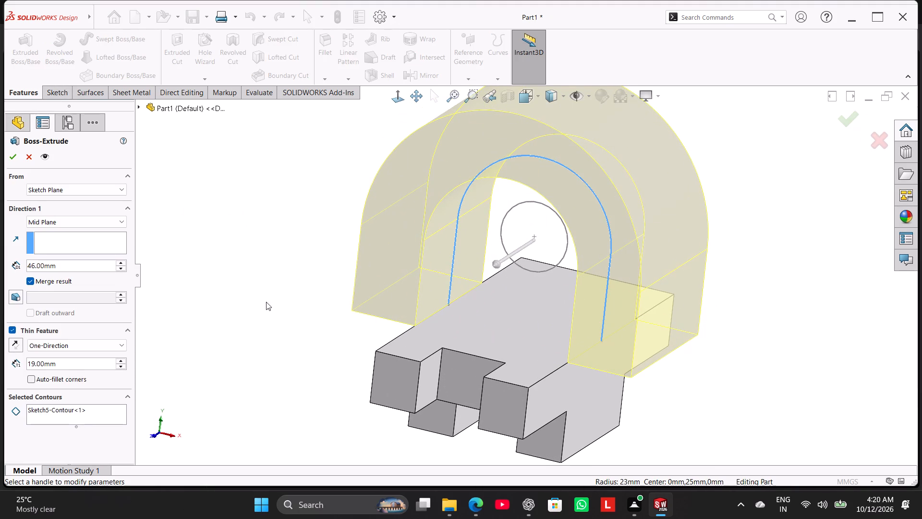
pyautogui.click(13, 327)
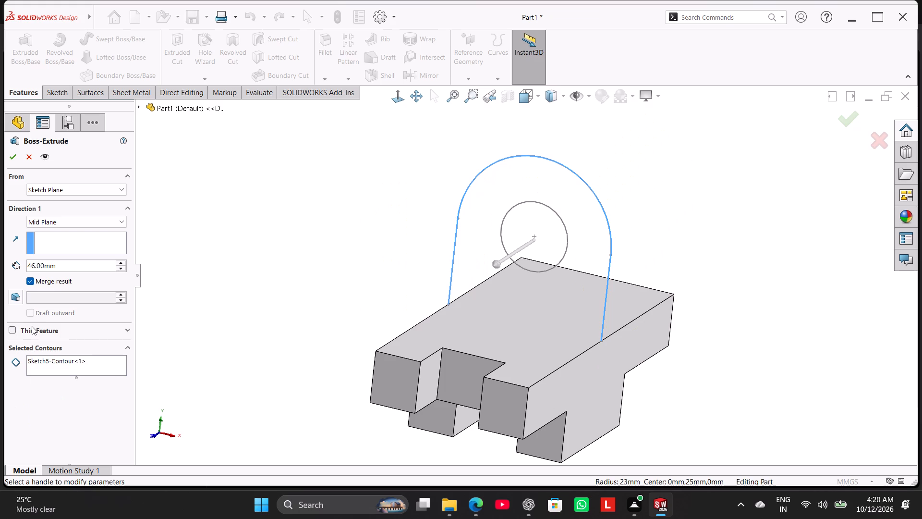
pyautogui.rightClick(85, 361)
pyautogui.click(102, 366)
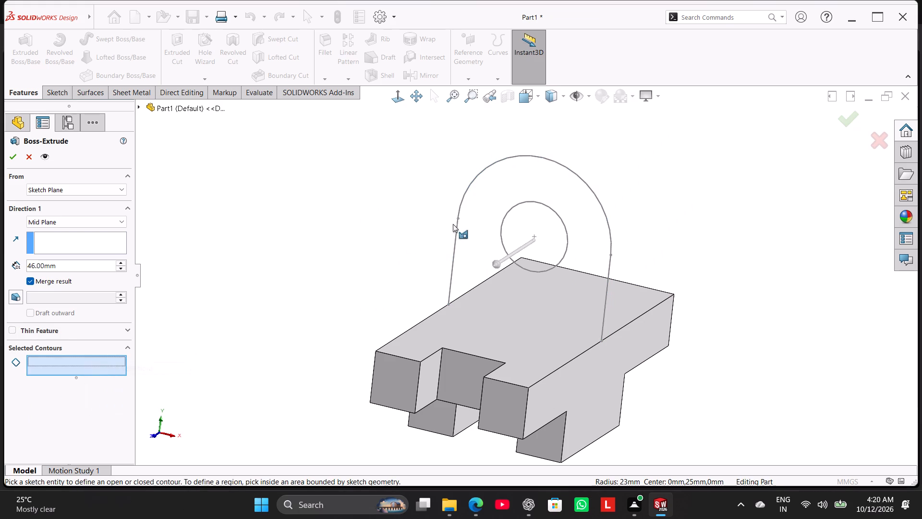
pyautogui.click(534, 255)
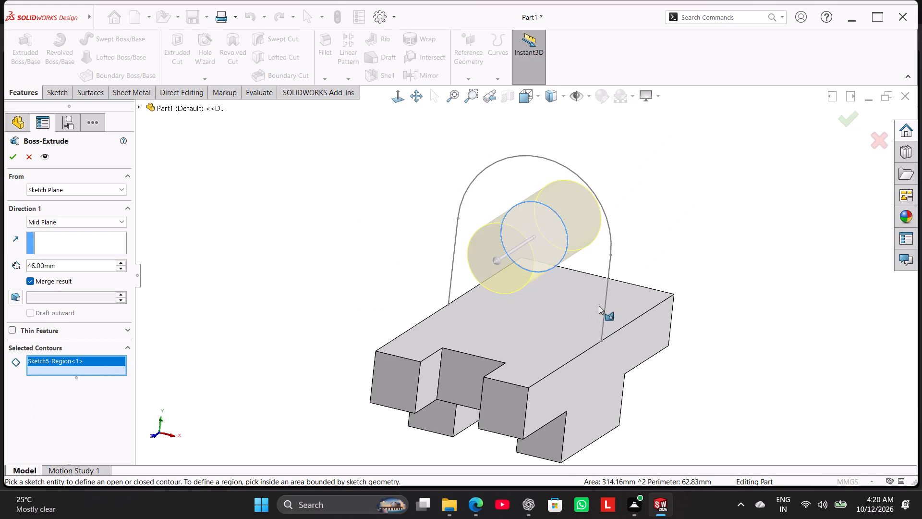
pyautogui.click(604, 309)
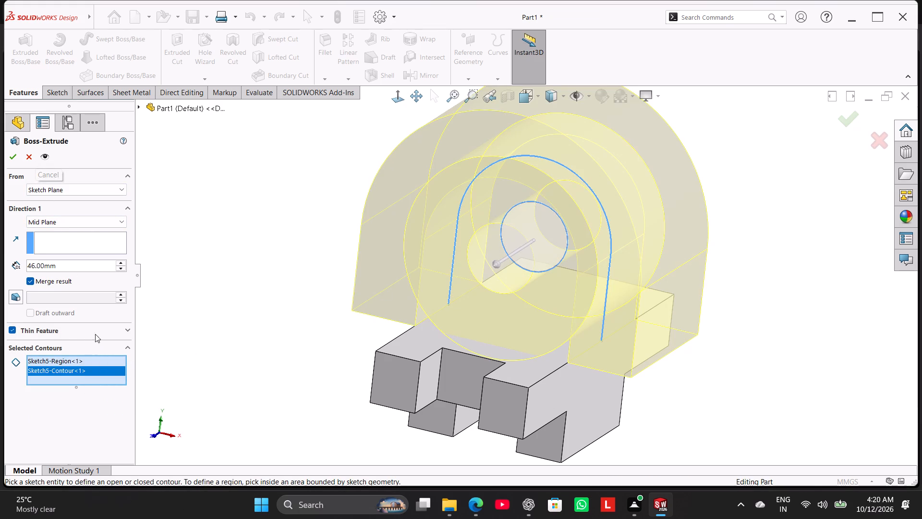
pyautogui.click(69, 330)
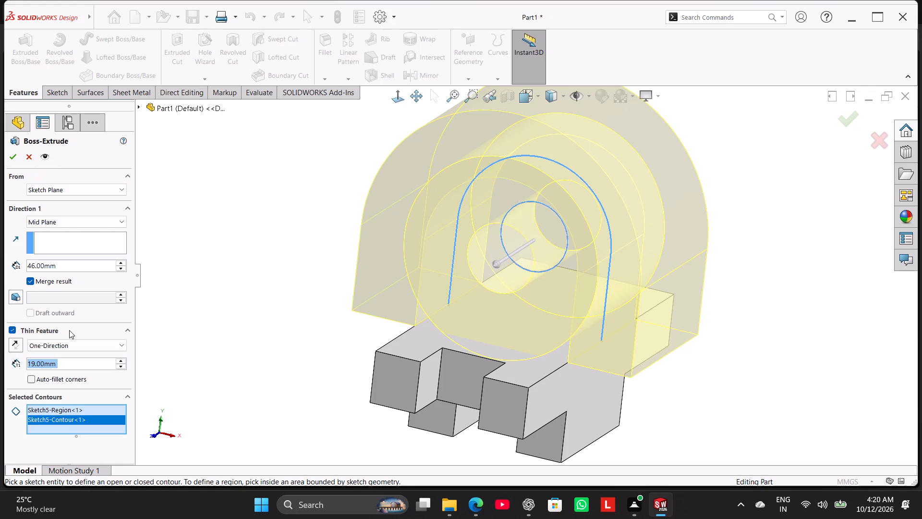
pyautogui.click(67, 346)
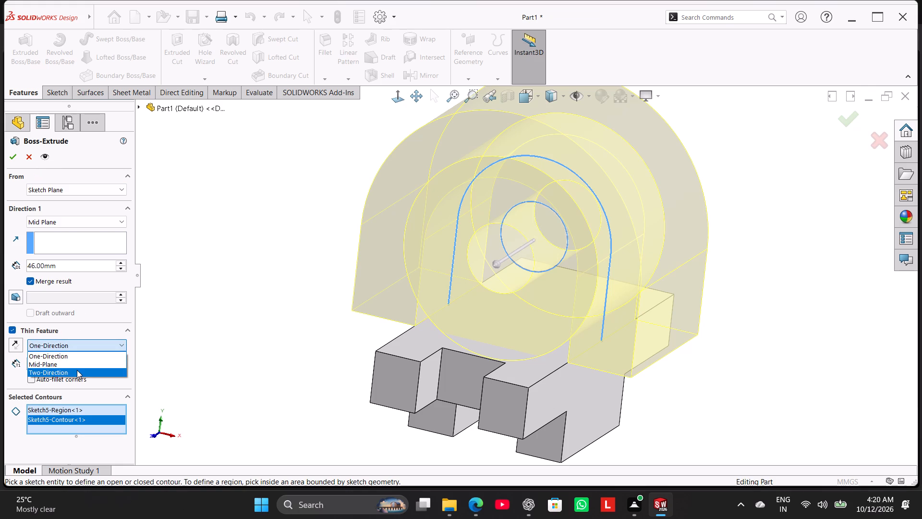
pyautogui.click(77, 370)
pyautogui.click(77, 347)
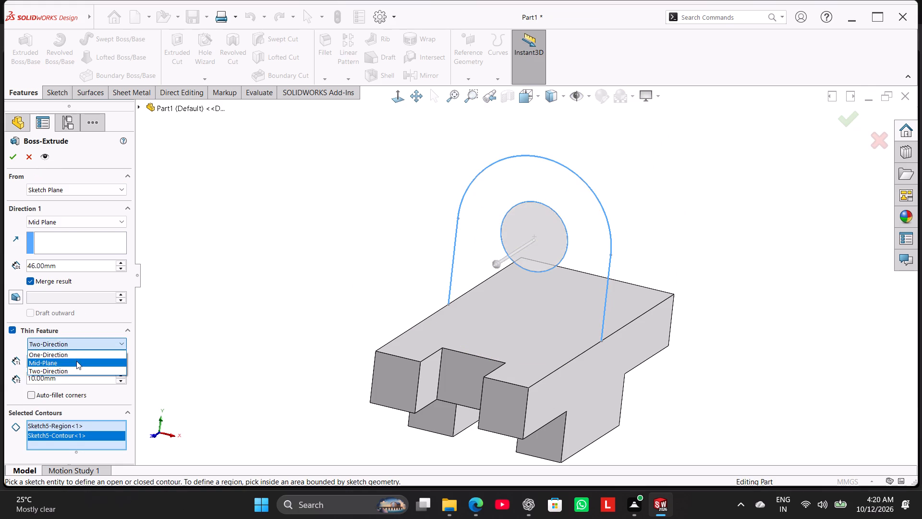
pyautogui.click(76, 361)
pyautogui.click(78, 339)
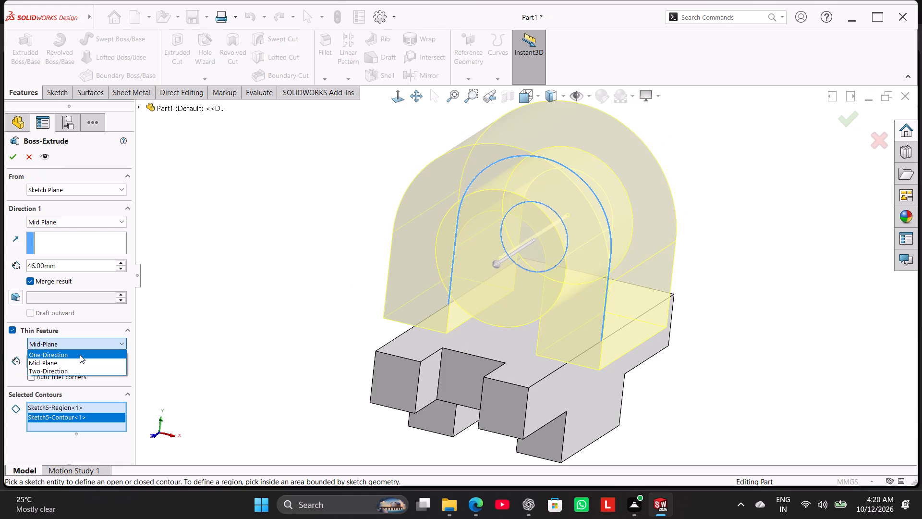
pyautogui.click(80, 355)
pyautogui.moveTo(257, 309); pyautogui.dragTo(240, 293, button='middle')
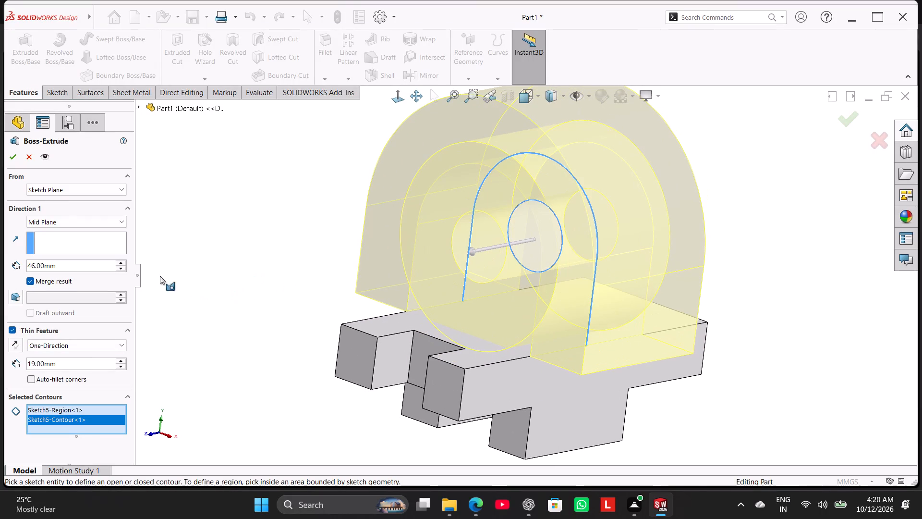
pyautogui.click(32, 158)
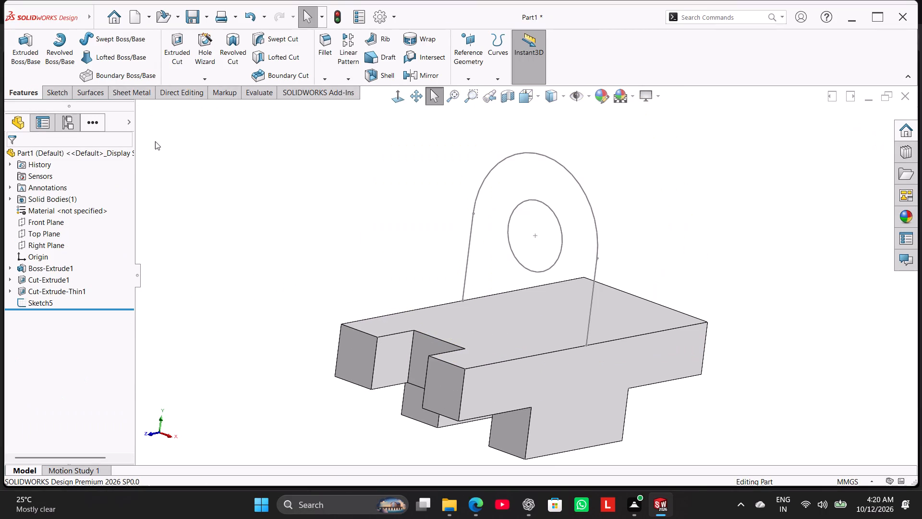
# Reopen the lug sketch, close its outline with a 46 mm horizontal line joining the two side lines' lower endpoints, and exit the sketch.
pyautogui.doubleClick(513, 157)
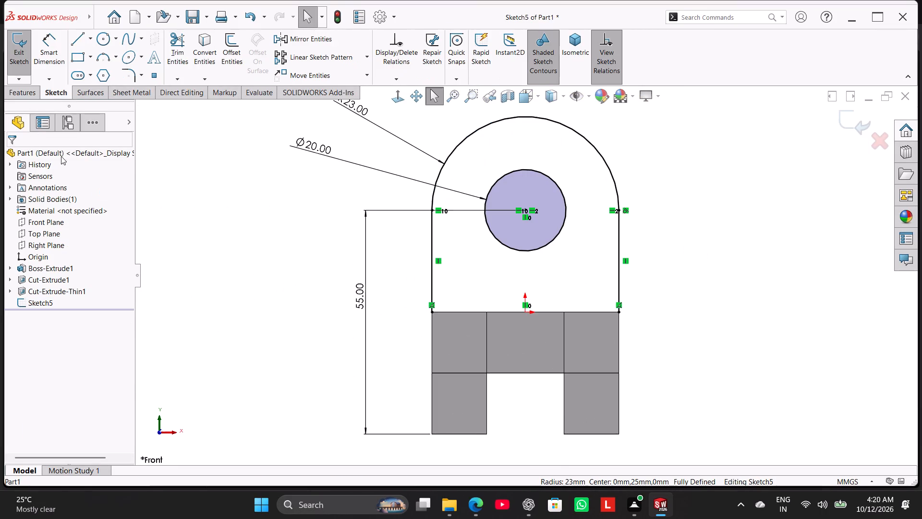
pyautogui.click(81, 39)
pyautogui.click(434, 313)
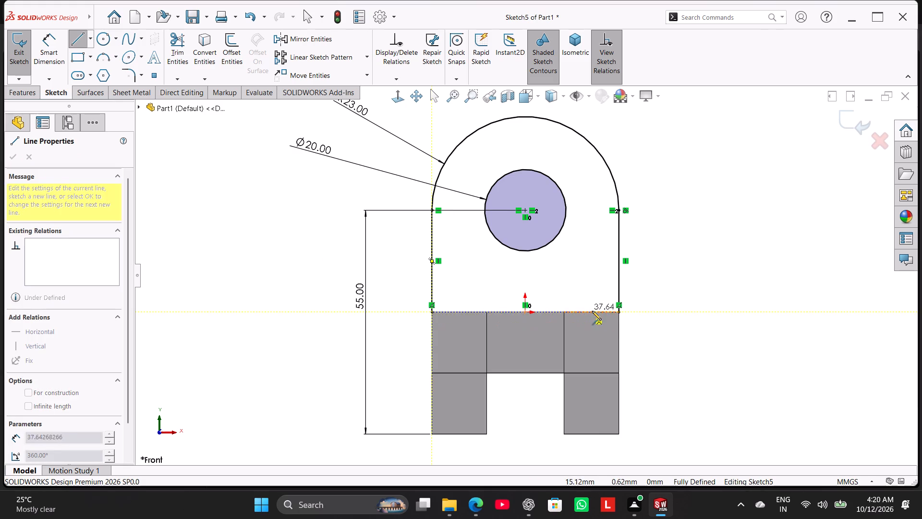
pyautogui.click(620, 313)
pyautogui.rightClick(281, 275)
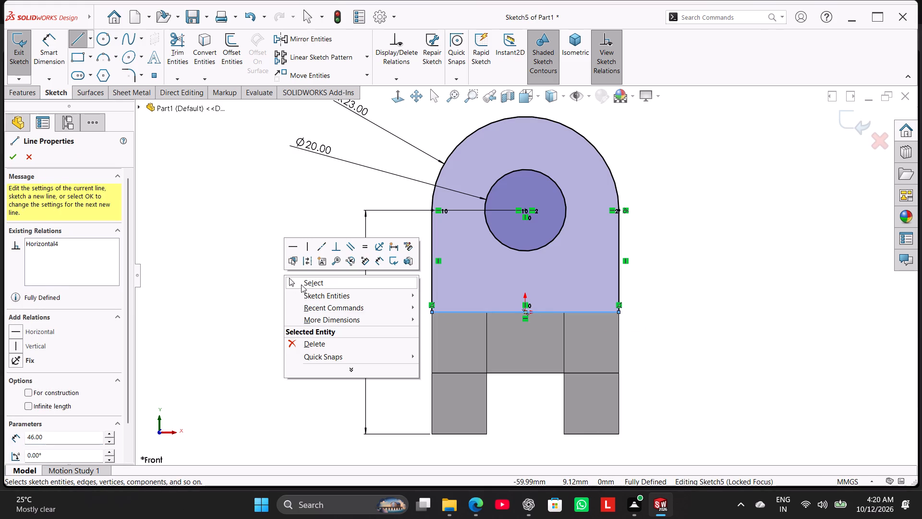
pyautogui.click(301, 284)
pyautogui.click(16, 59)
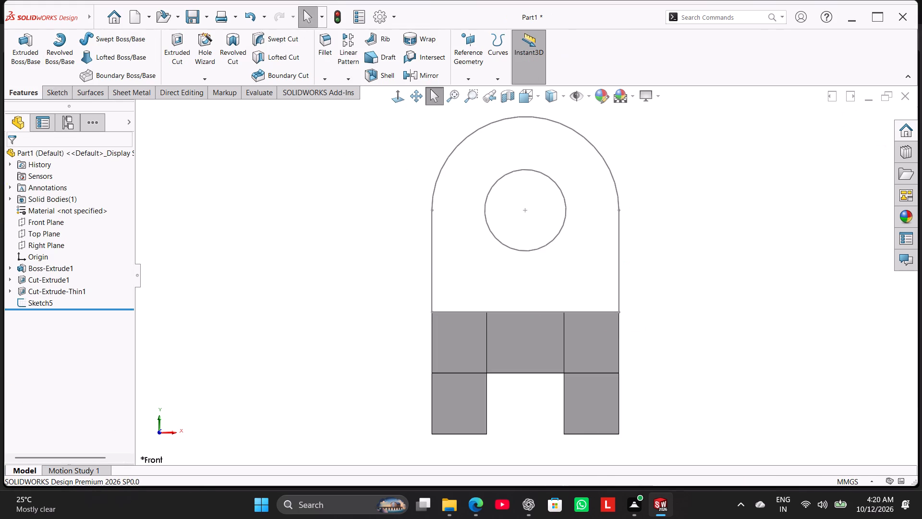
# Extrude the lug sketch 10 mm by Mid Plane, using the closed outline and inner circle as contours to form the lug with its hole.
pyautogui.click(27, 57)
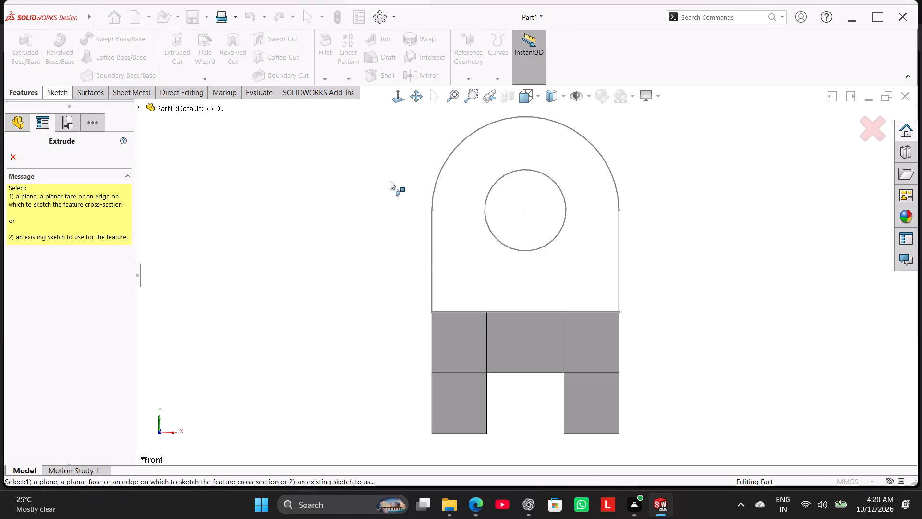
pyautogui.click(449, 154)
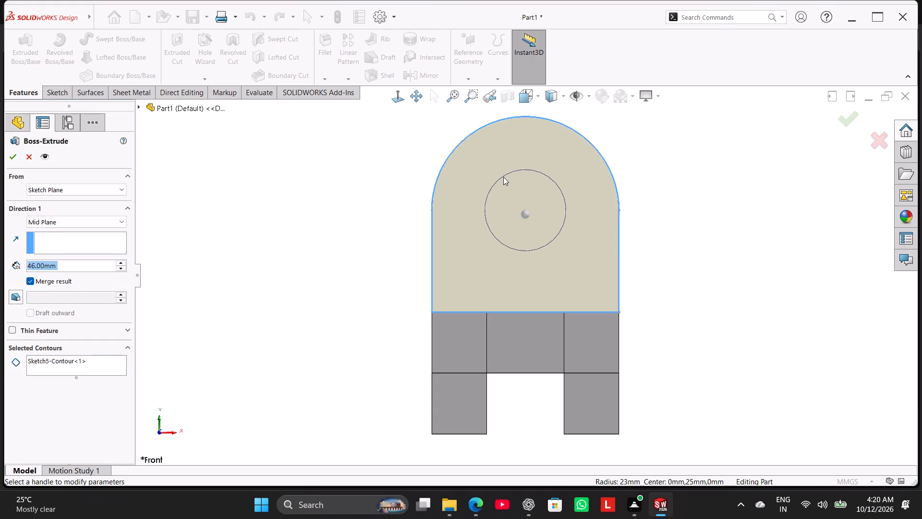
pyautogui.click(503, 177)
pyautogui.click(116, 370)
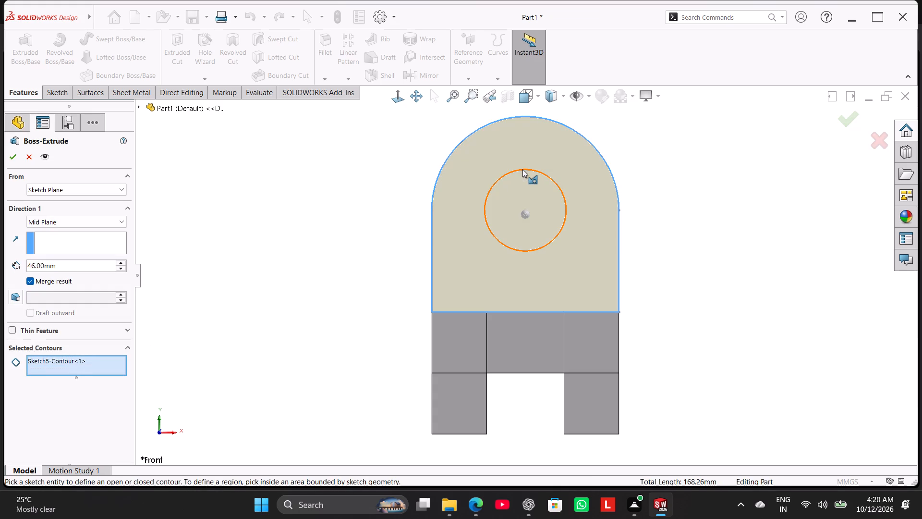
pyautogui.click(522, 169)
pyautogui.moveTo(368, 223); pyautogui.dragTo(306, 298, button='middle')
pyautogui.doubleClick(95, 266)
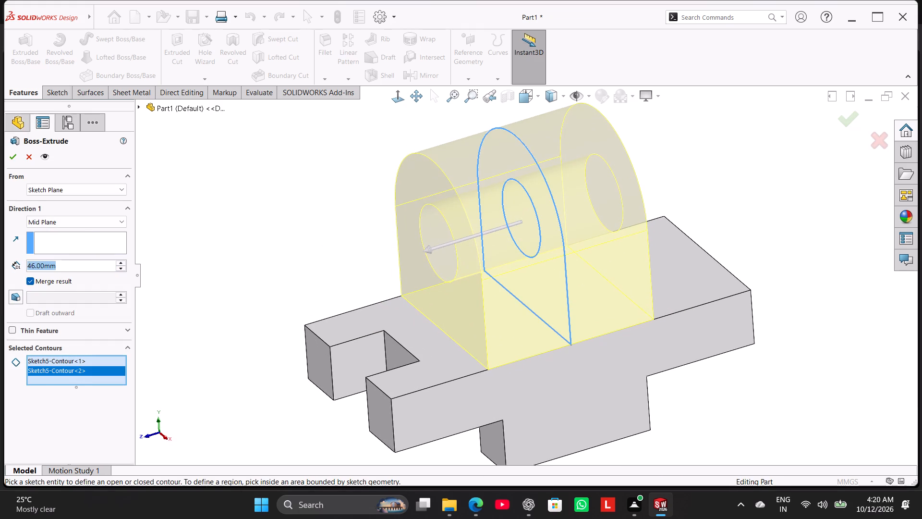
pyautogui.write('10')
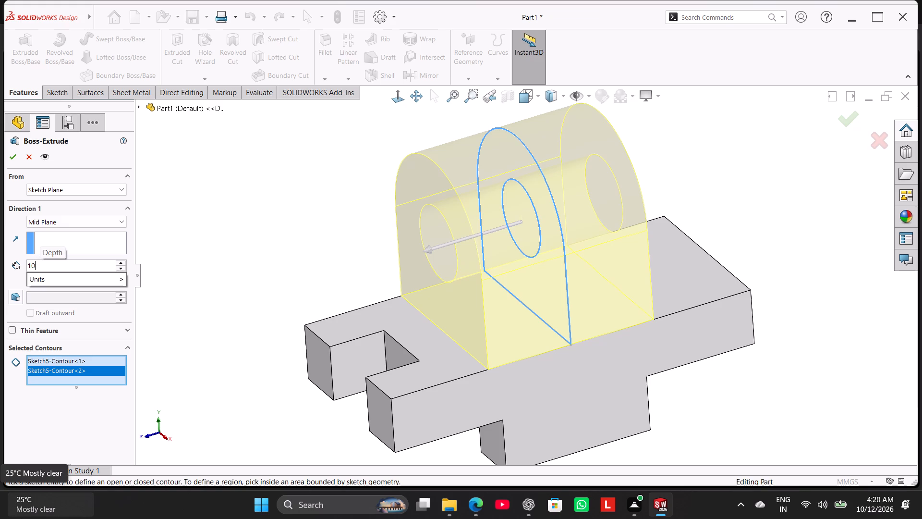
pyautogui.press('Return')
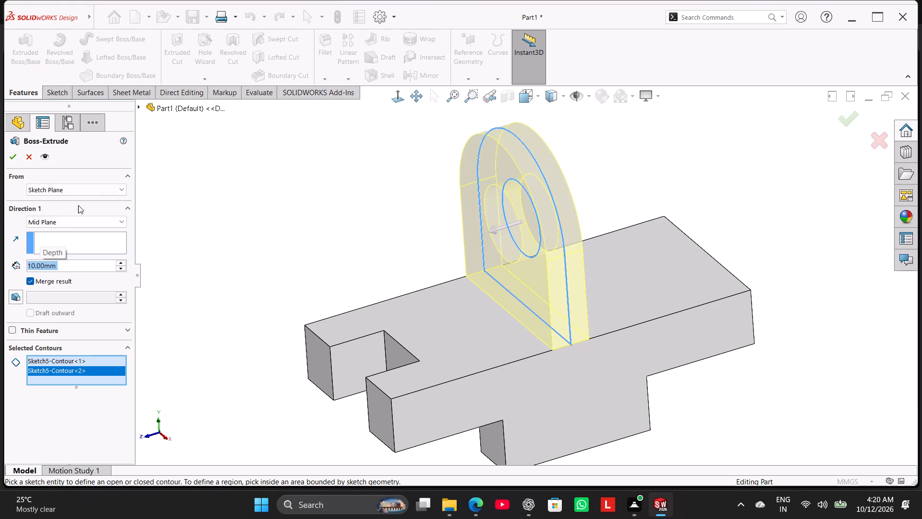
pyautogui.click(20, 159)
pyautogui.click(14, 157)
# On the Right Plane, sketch a sloped line about 35 mm long from the lug's slot-side edge down to the block's top edge.
pyautogui.moveTo(243, 257); pyautogui.dragTo(336, 222, button='right')
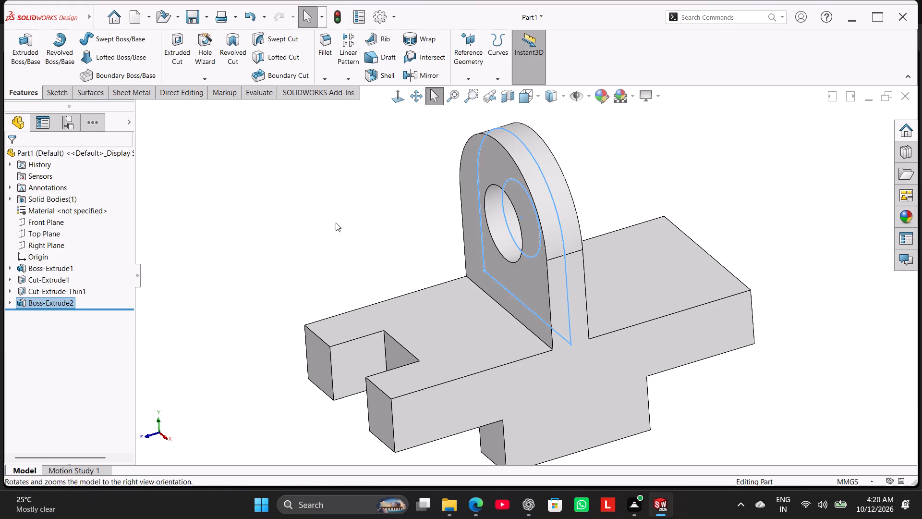
pyautogui.moveTo(336, 222); pyautogui.dragTo(372, 208, button='right')
pyautogui.moveTo(228, 270); pyautogui.dragTo(380, 185, button='right')
pyautogui.click(263, 288)
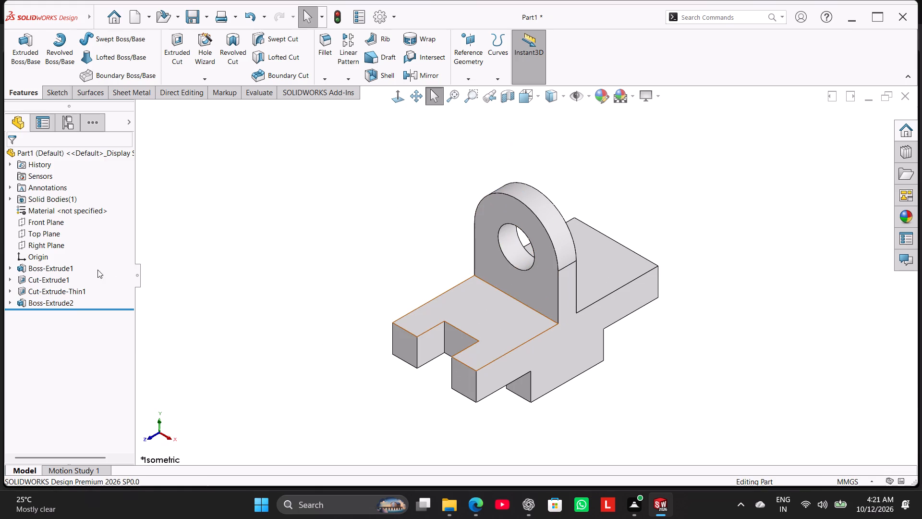
pyautogui.click(59, 247)
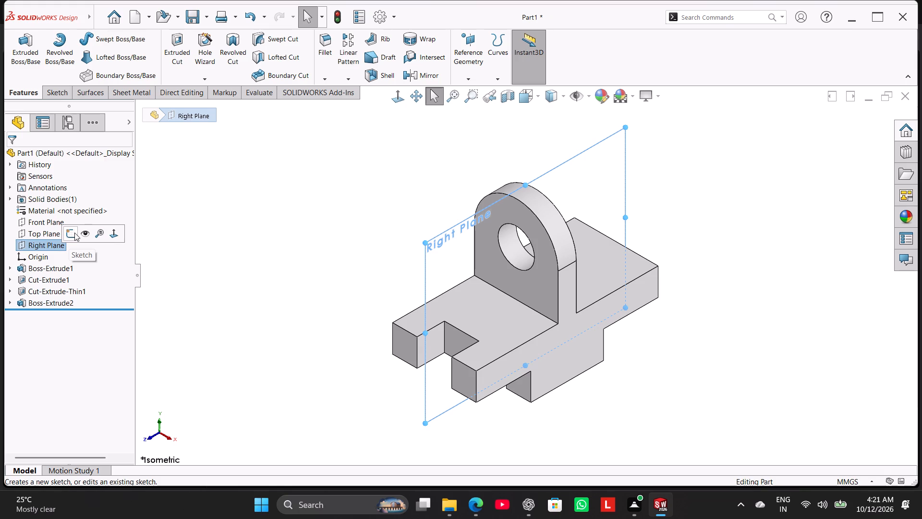
pyautogui.click(74, 233)
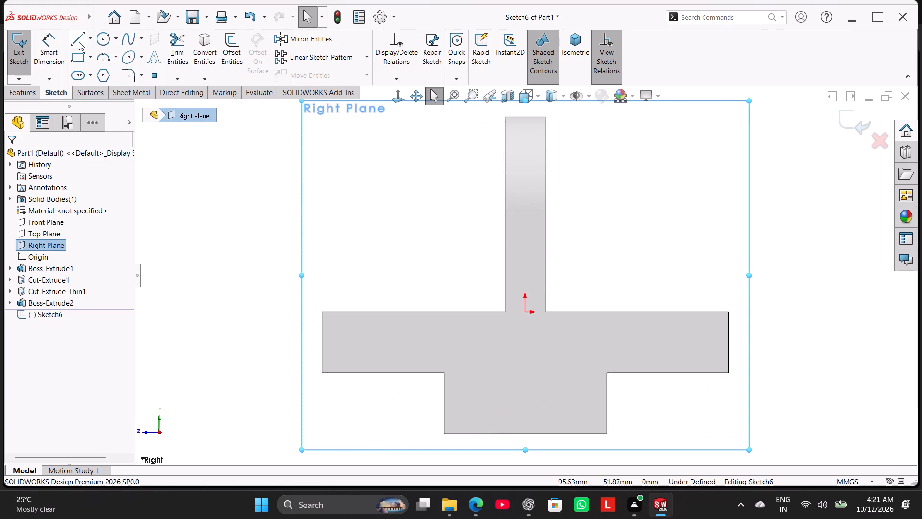
pyautogui.click(79, 42)
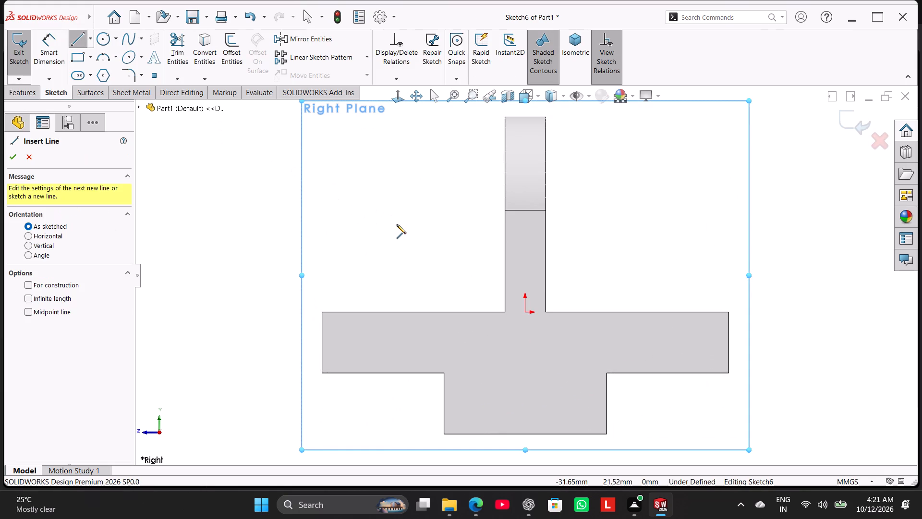
pyautogui.click(505, 227)
pyautogui.click(390, 310)
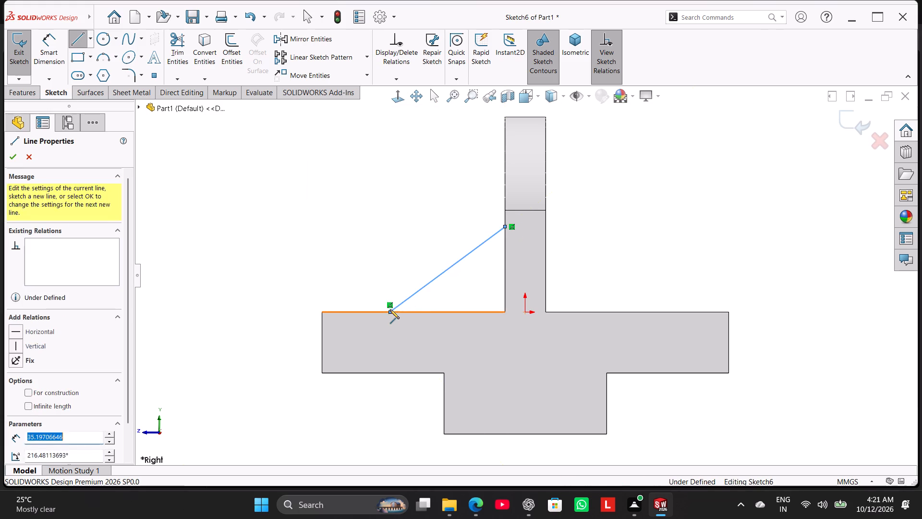
pyautogui.rightClick(382, 259)
pyautogui.click(399, 263)
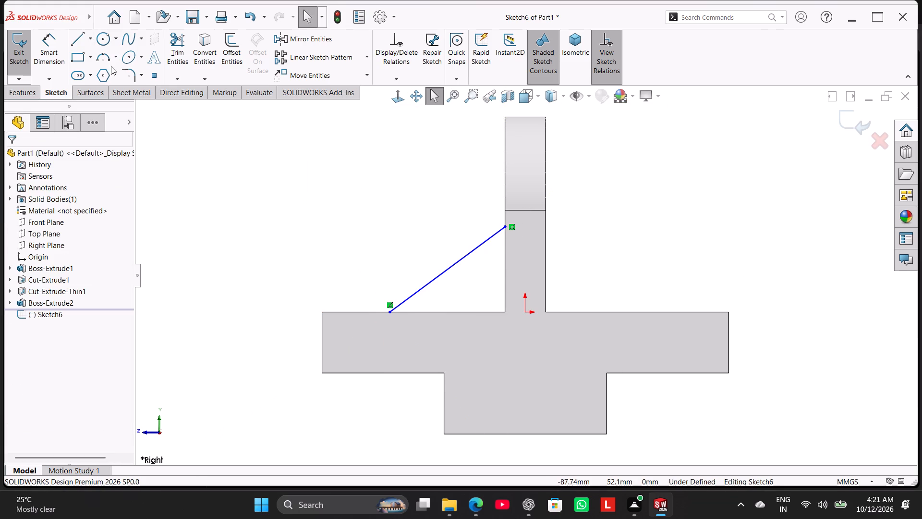
# Dimension the sloped line's upper endpoint 13 mm above the block's top edge.
pyautogui.moveTo(53, 49); pyautogui.dragTo(59, 50)
pyautogui.click(504, 224)
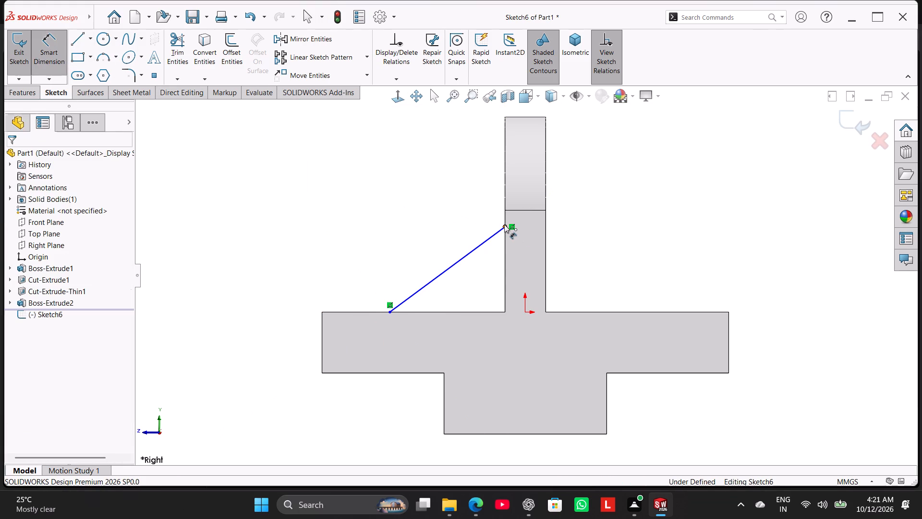
pyautogui.click(500, 309)
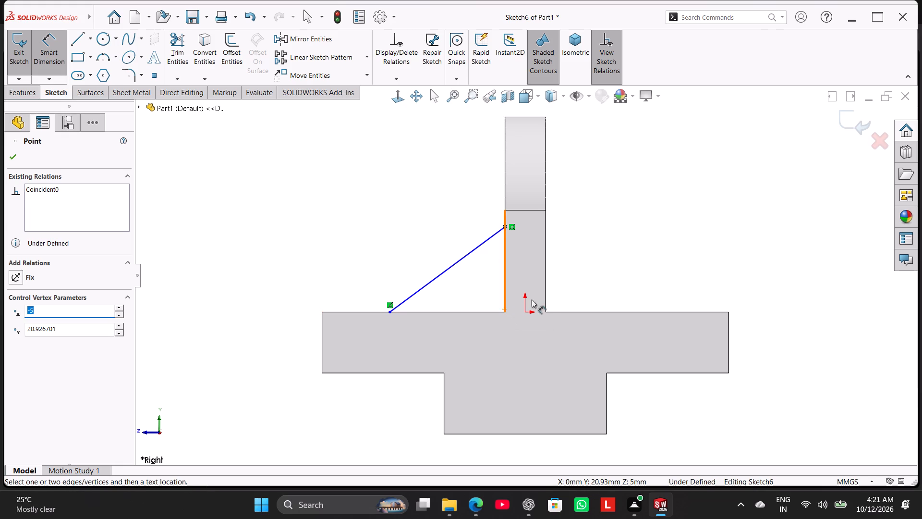
pyautogui.click(495, 311)
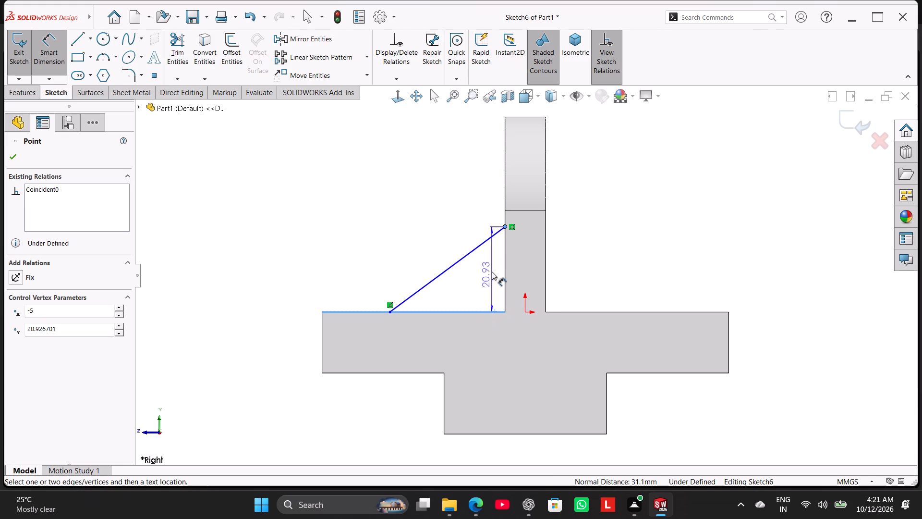
pyautogui.click(592, 271)
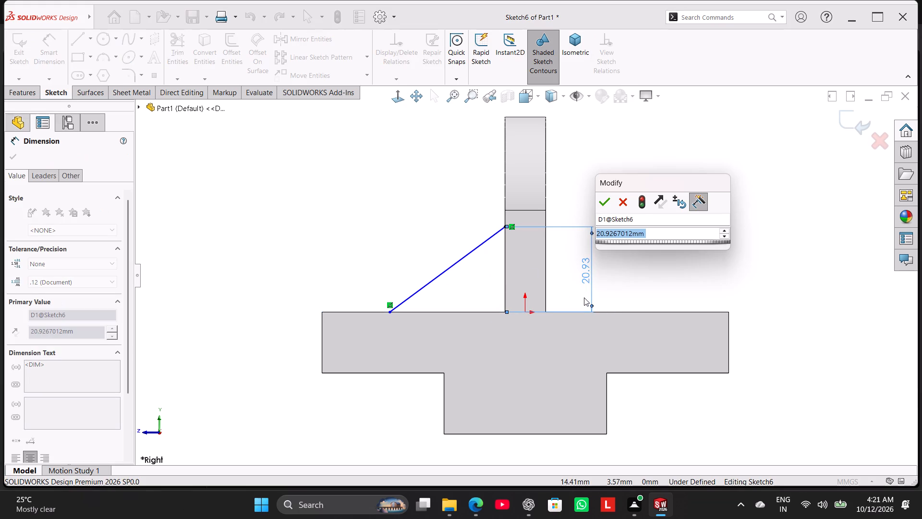
pyautogui.write('13')
pyautogui.press('Return')
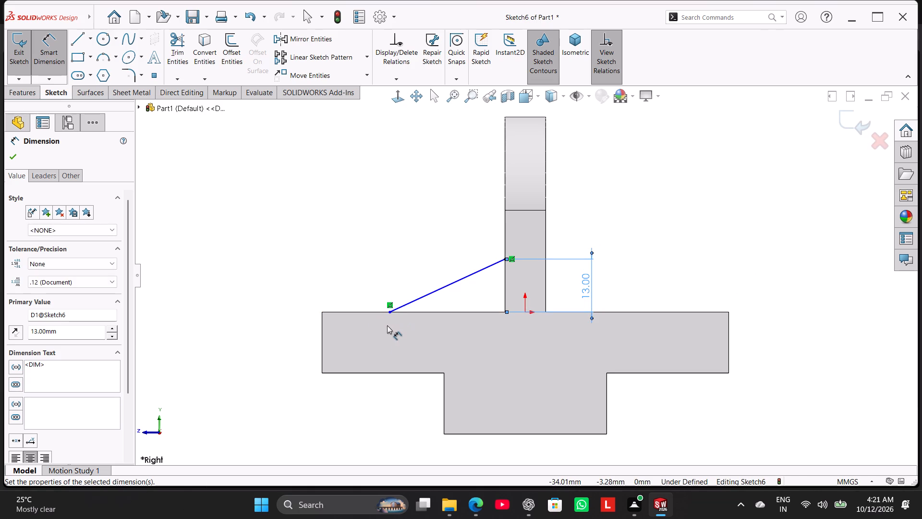
# Dimension the sloped line's lower endpoint 24 mm horizontally from the block's slot-end edge.
pyautogui.click(322, 321)
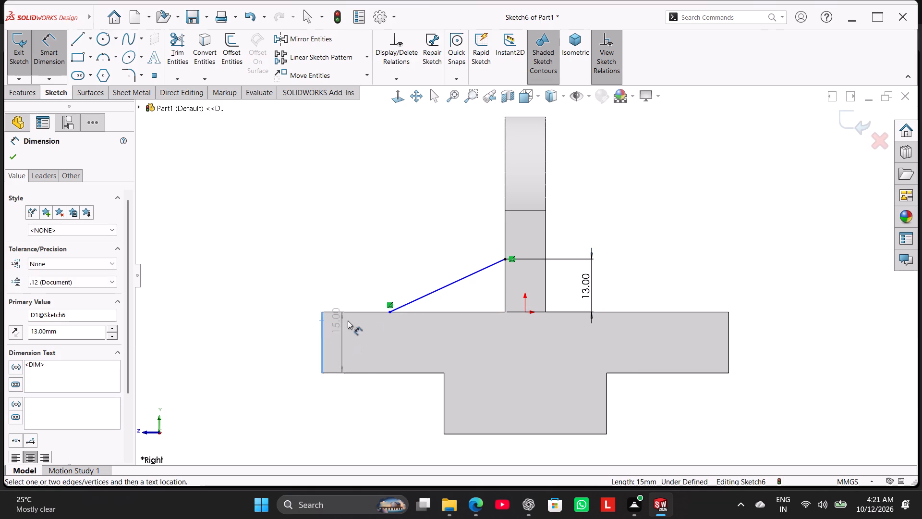
pyautogui.click(388, 313)
pyautogui.click(361, 270)
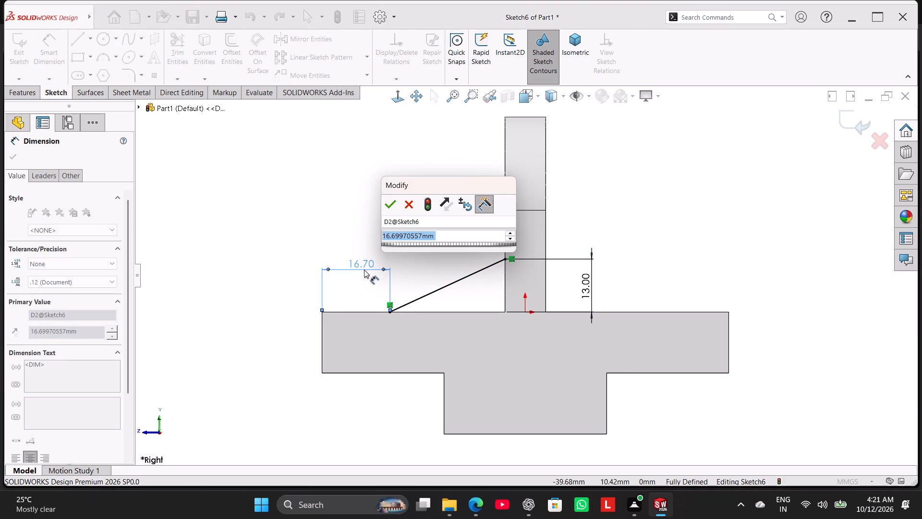
pyautogui.write('24')
pyautogui.press('Return')
pyautogui.rightClick(354, 222)
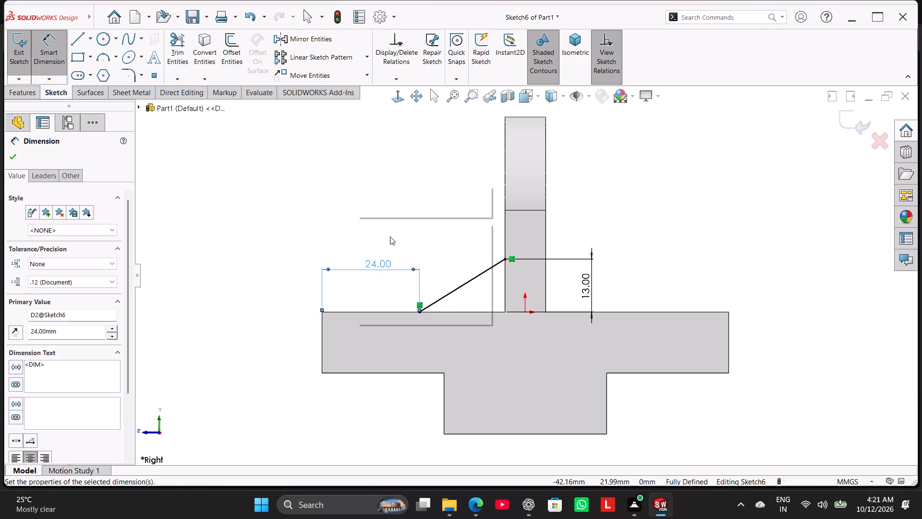
pyautogui.click(401, 250)
# Create a 46 mm thick Rib from the sloped line, thickened on both sides, with the material side flipped.
pyautogui.moveTo(355, 233); pyautogui.dragTo(375, 332, button='middle')
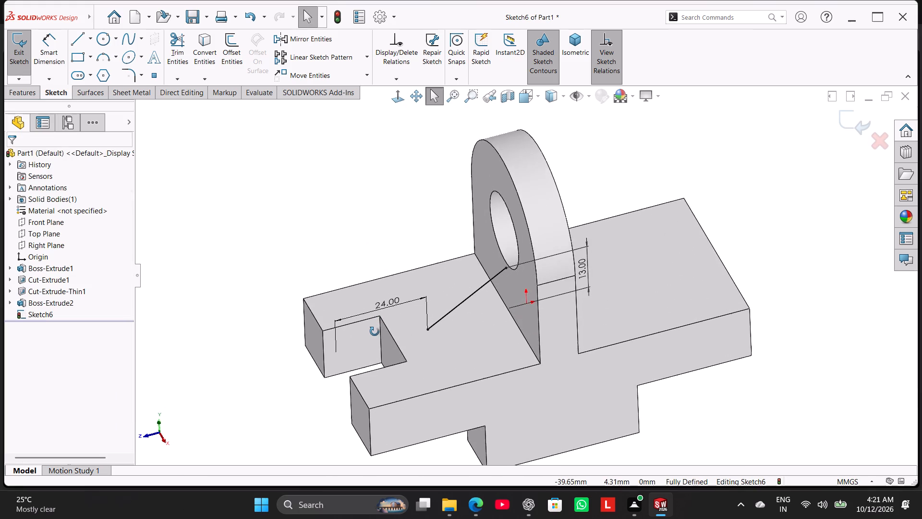
pyautogui.moveTo(375, 332); pyautogui.dragTo(383, 352, button='middle')
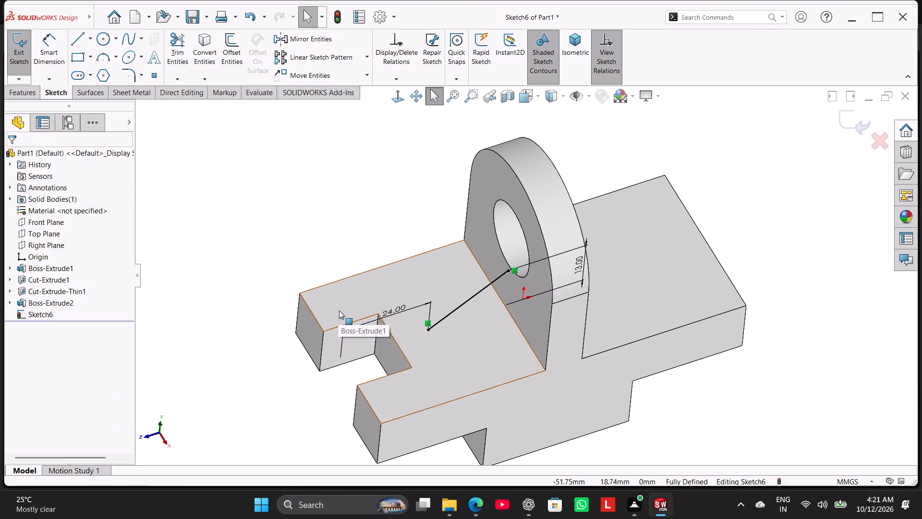
pyautogui.click(35, 95)
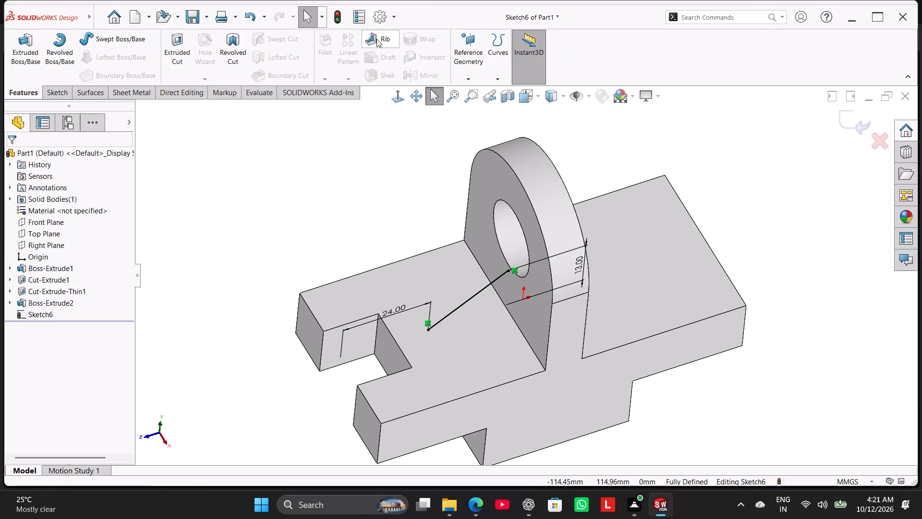
pyautogui.click(376, 39)
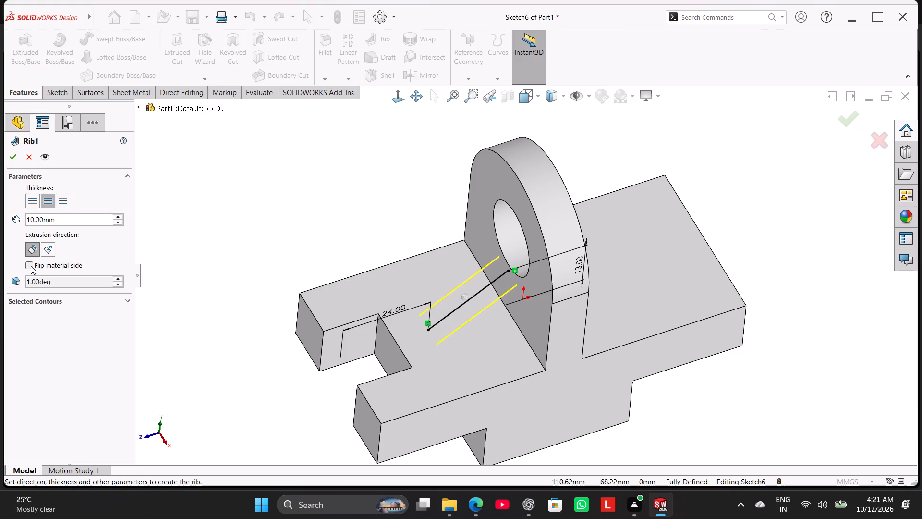
pyautogui.click(31, 266)
pyautogui.doubleClick(75, 221)
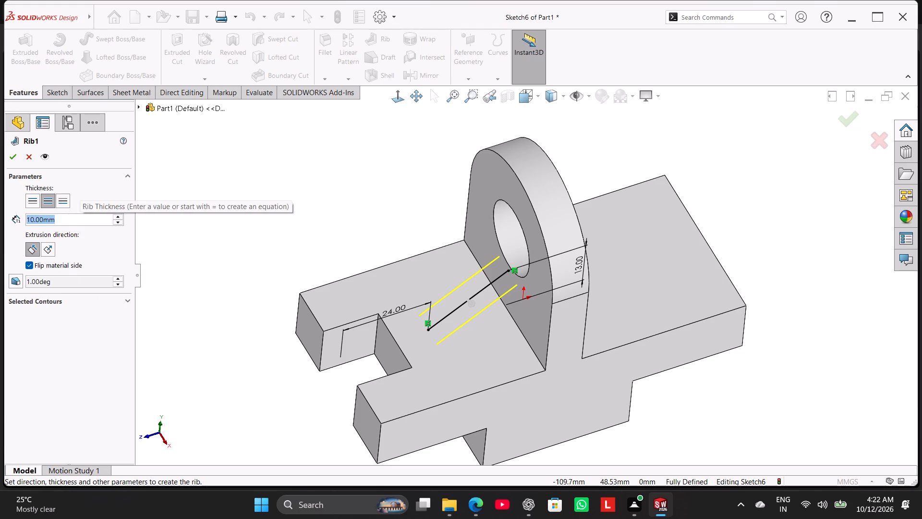
pyautogui.write('46')
pyautogui.press('Return')
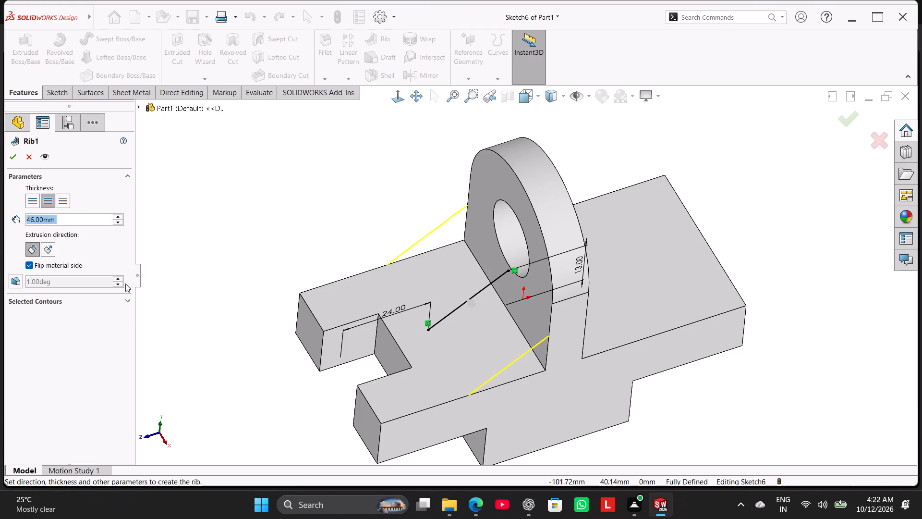
pyautogui.click(19, 157)
pyautogui.click(266, 218)
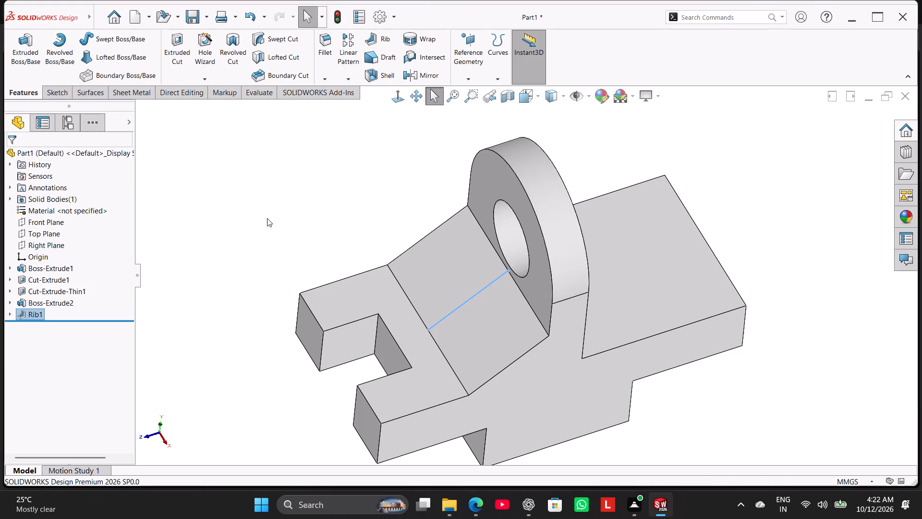
# Measure the length of the block's top side edge running from the lug to the end without the slot.
pyautogui.moveTo(255, 280); pyautogui.dragTo(458, 140, button='right')
pyautogui.moveTo(304, 242); pyautogui.dragTo(378, 197, button='right')
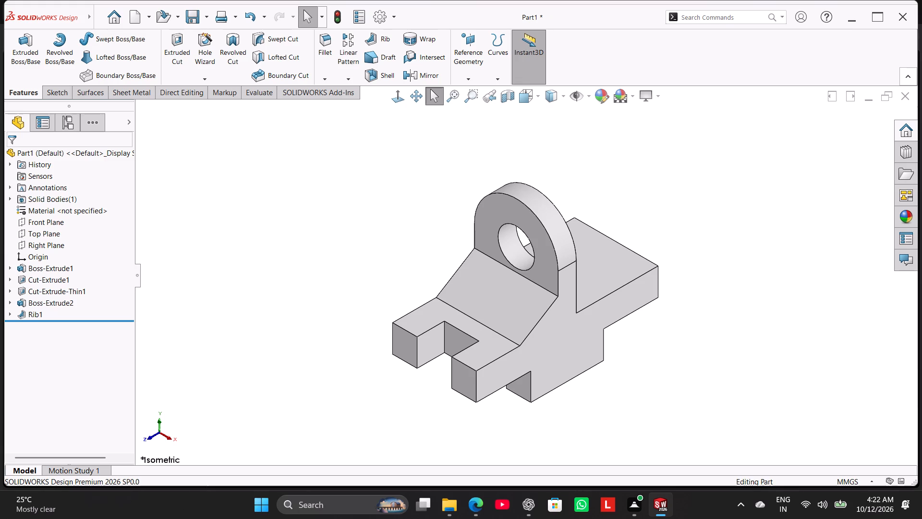
pyautogui.moveTo(709, 185); pyautogui.dragTo(648, 226, button='middle')
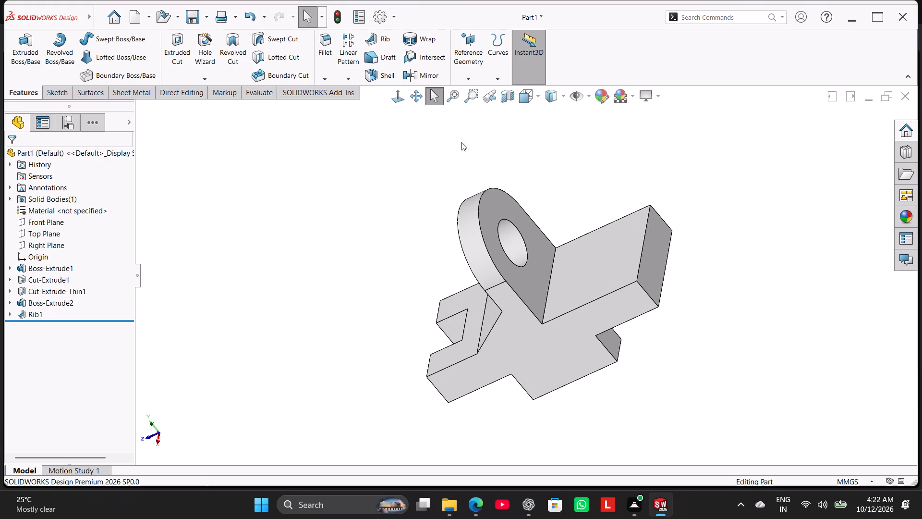
pyautogui.click(250, 95)
pyautogui.click(124, 41)
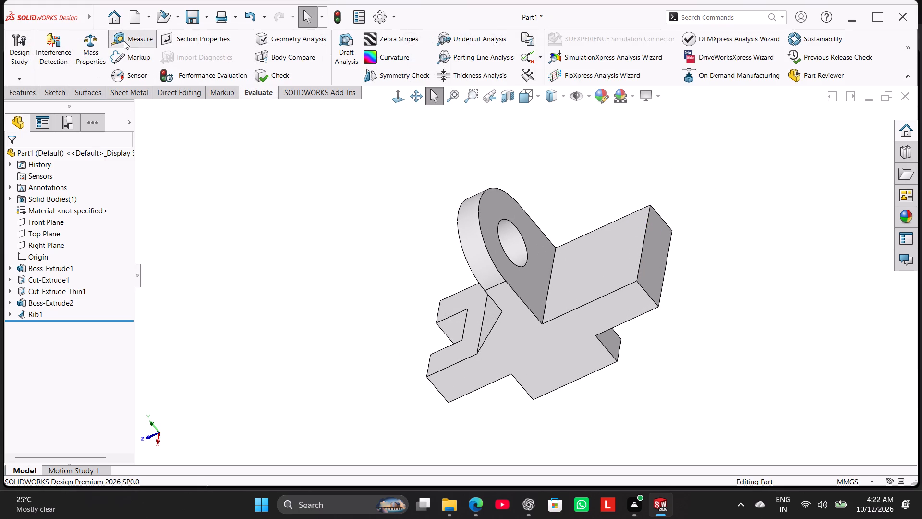
pyautogui.click(613, 294)
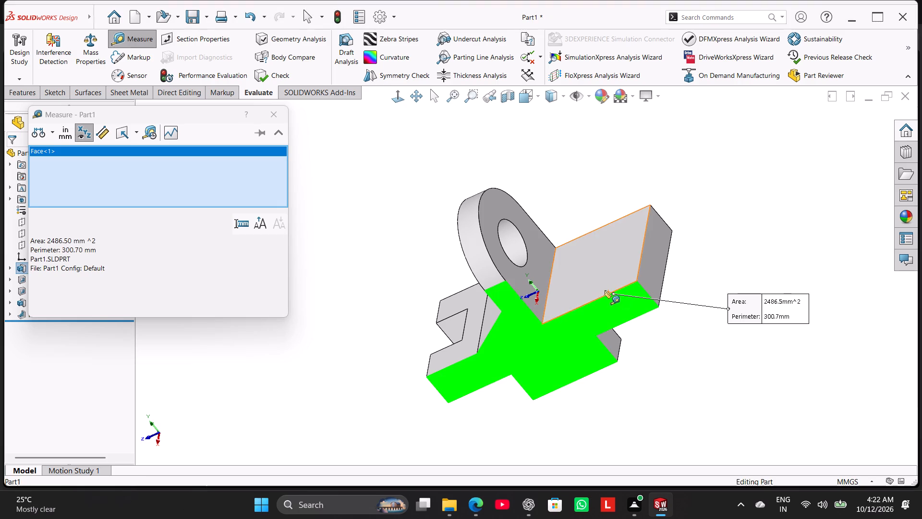
pyautogui.moveTo(614, 216); pyautogui.dragTo(633, 222, button='middle')
pyautogui.rightClick(258, 147)
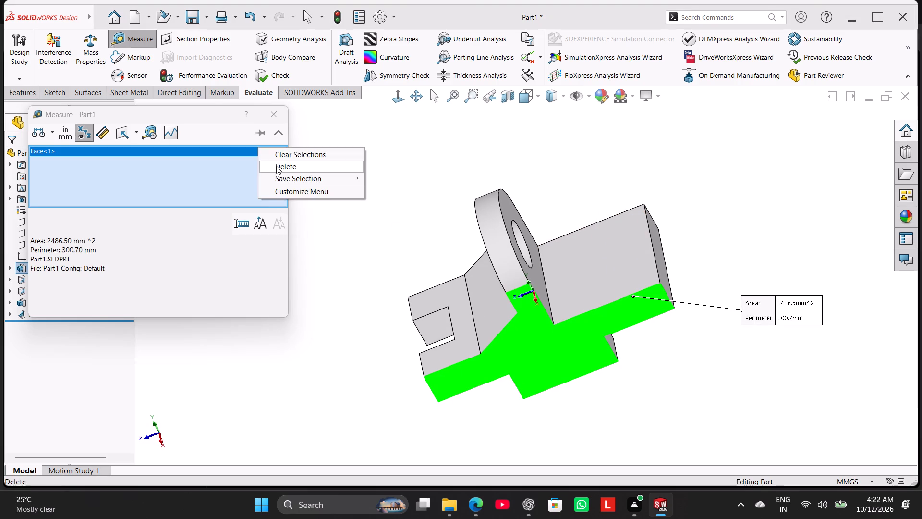
pyautogui.click(282, 168)
pyautogui.click(626, 296)
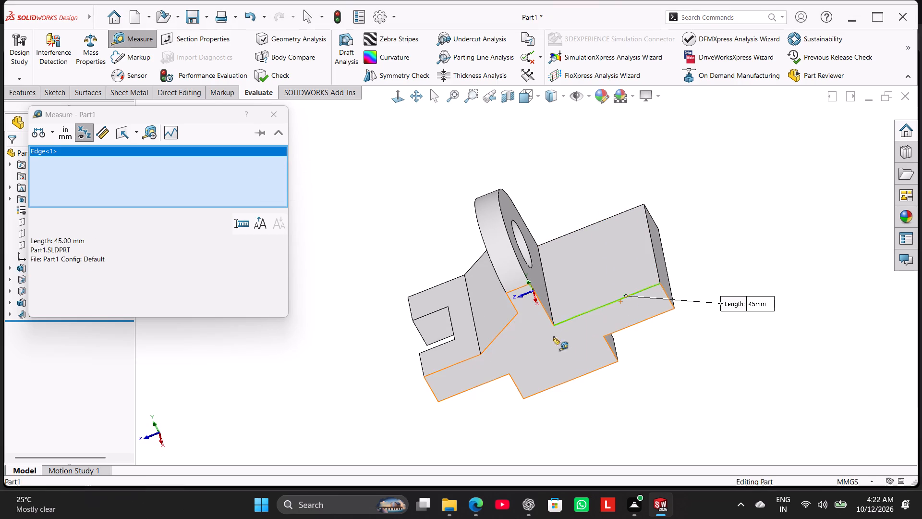
pyautogui.moveTo(325, 366); pyautogui.dragTo(345, 341, button='middle')
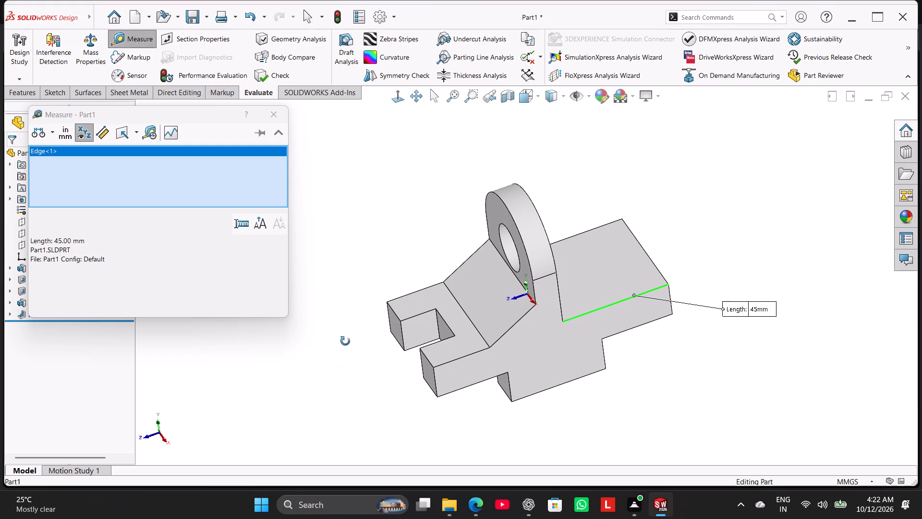
pyautogui.moveTo(345, 341); pyautogui.dragTo(347, 346, button='middle')
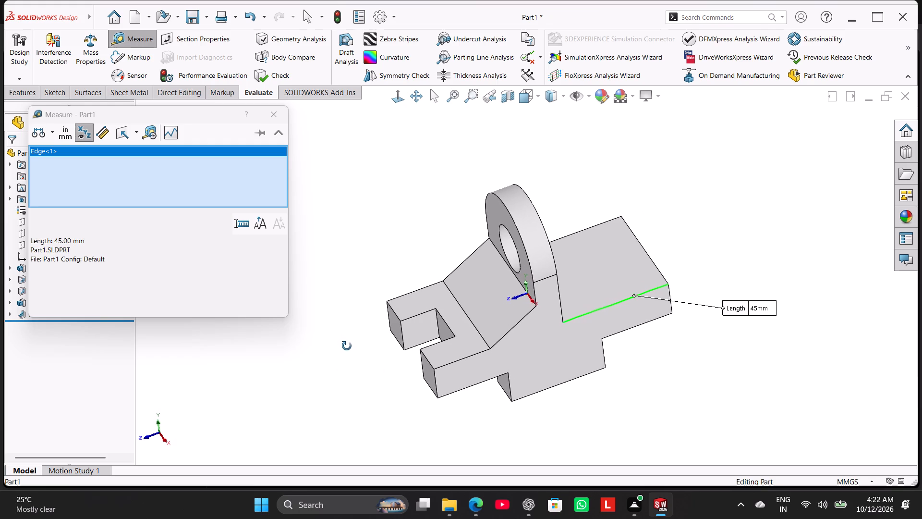
pyautogui.moveTo(347, 346); pyautogui.dragTo(340, 323, button='middle')
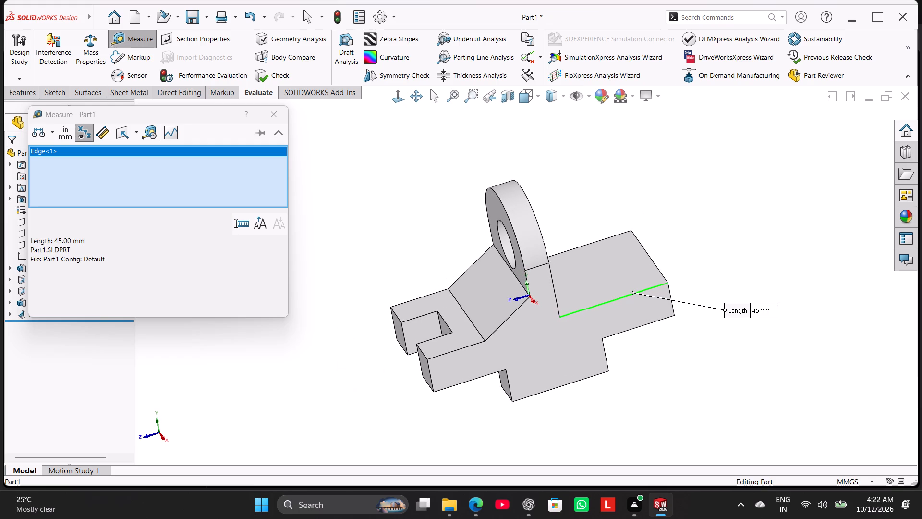
pyautogui.click(270, 109)
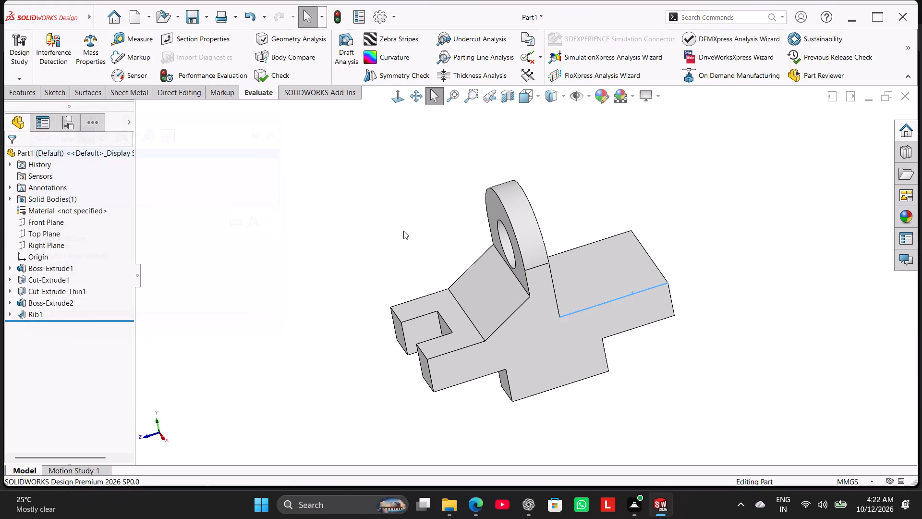
pyautogui.click(403, 231)
# Inspect the part from underneath and measure the top side edge on the unslotted end again.
pyautogui.scroll(1, 406, 201)
pyautogui.moveTo(412, 207); pyautogui.dragTo(611, 172, button='middle')
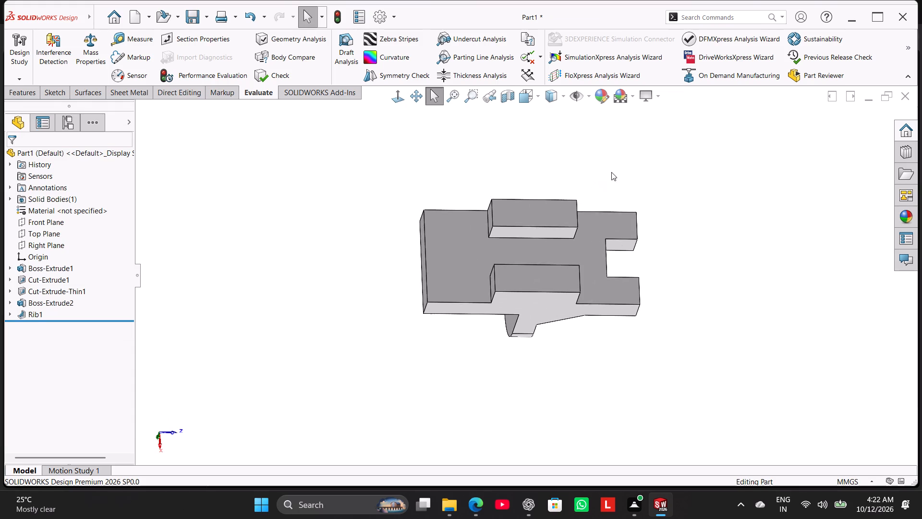
pyautogui.moveTo(582, 403); pyautogui.dragTo(565, 280, button='middle')
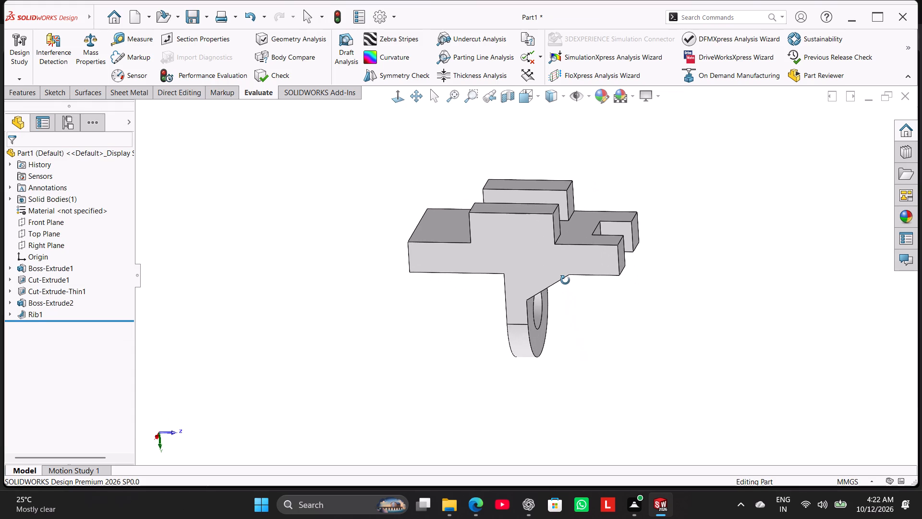
pyautogui.moveTo(565, 280); pyautogui.dragTo(566, 274, button='middle')
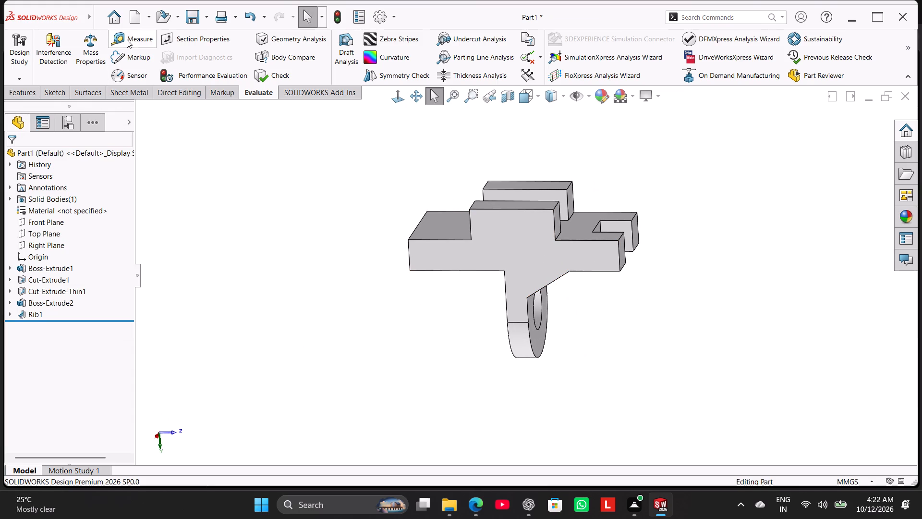
pyautogui.click(133, 31)
pyautogui.click(469, 272)
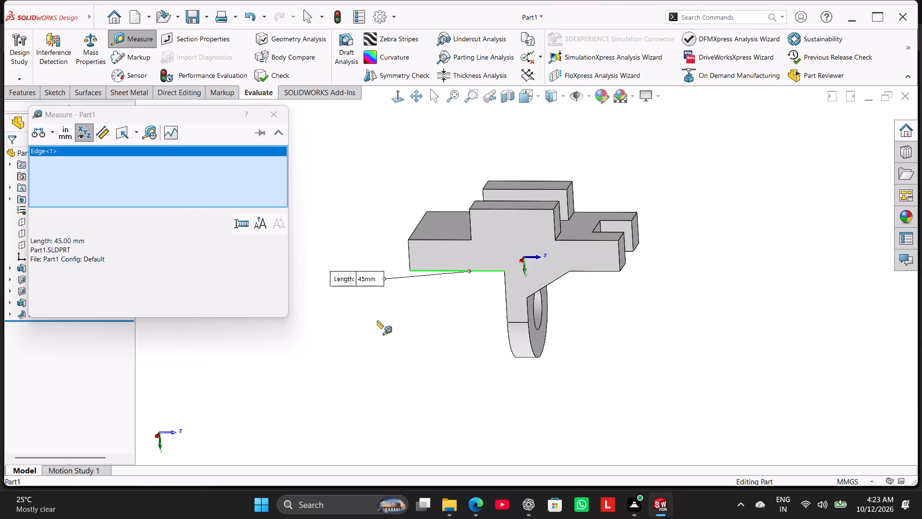
pyautogui.click(271, 115)
pyautogui.click(411, 296)
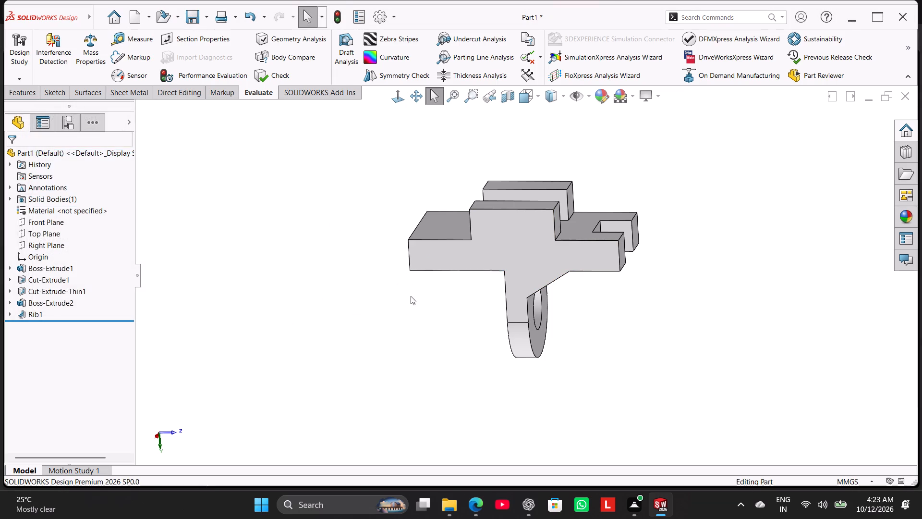
# Inspect the part from several sides and examine the lug's sketch in relation to the block.
pyautogui.moveTo(592, 307); pyautogui.dragTo(433, 101, button='middle')
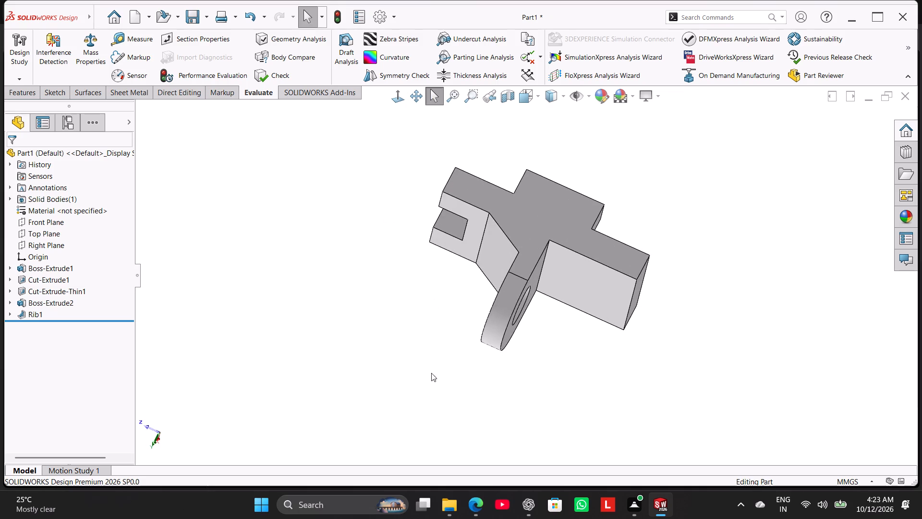
pyautogui.moveTo(455, 329); pyautogui.dragTo(488, 173, button='middle')
pyautogui.scroll(1, 487, 170)
pyautogui.moveTo(367, 398); pyautogui.dragTo(561, 253, button='right')
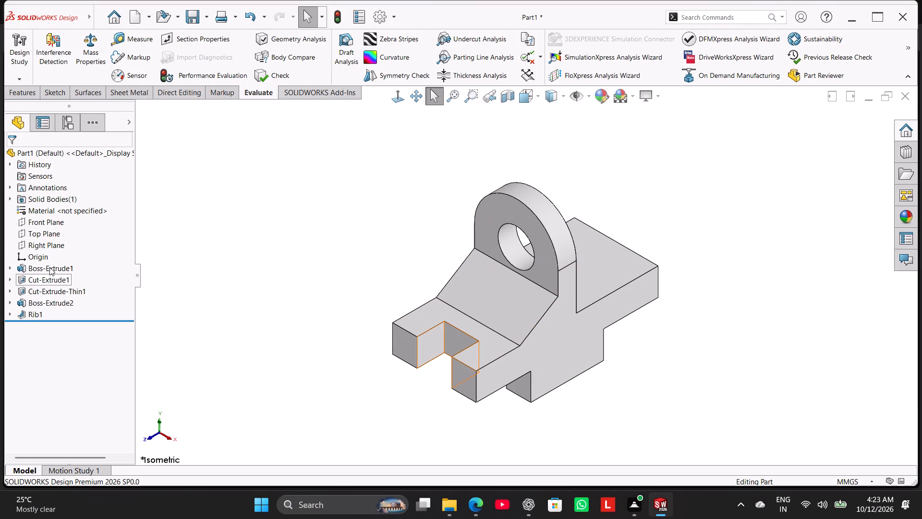
pyautogui.rightClick(51, 306)
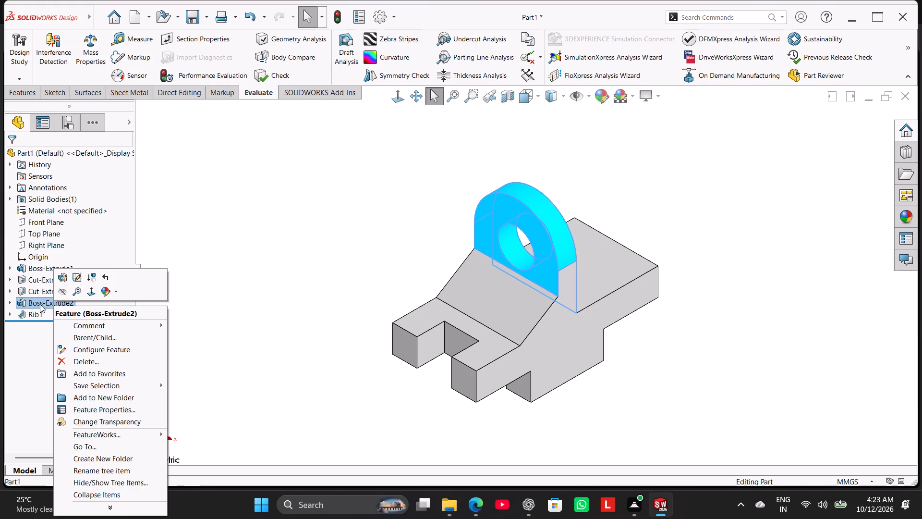
pyautogui.rightClick(38, 304)
pyautogui.click(63, 275)
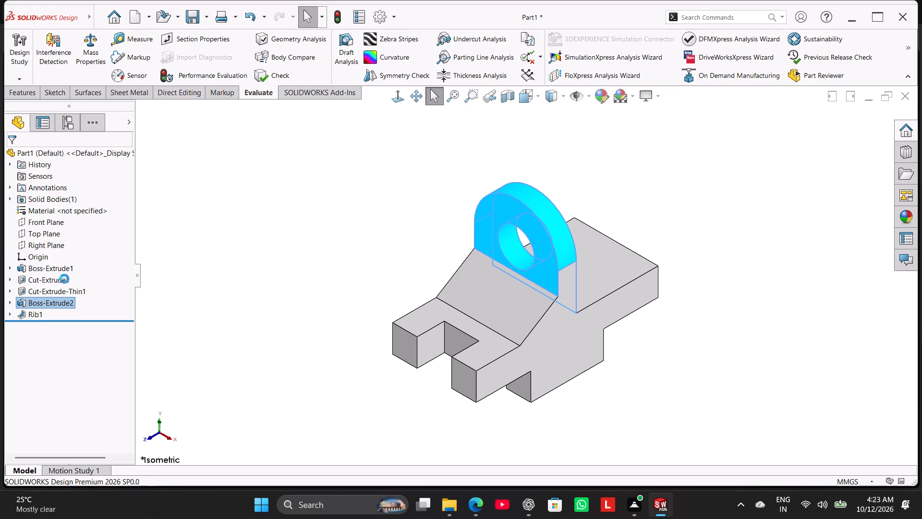
pyautogui.moveTo(267, 305); pyautogui.dragTo(183, 374, button='middle')
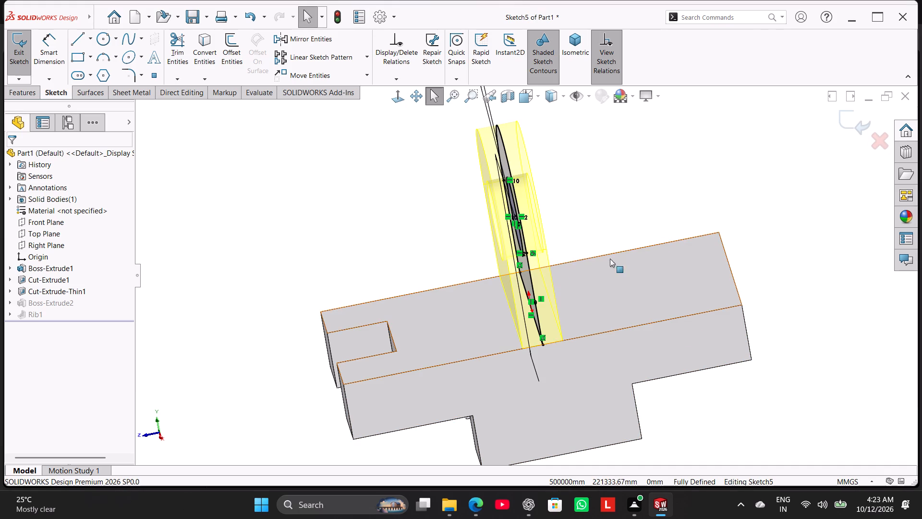
pyautogui.click(17, 49)
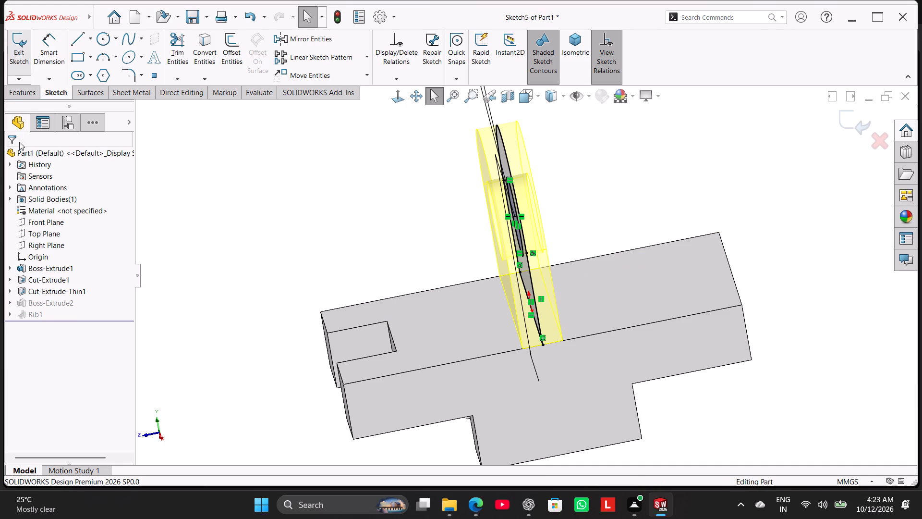
pyautogui.click(189, 232)
# Edit the T-shaped block's sketch and delete the relation that centres its top edge on the origin.
pyautogui.rightClick(58, 269)
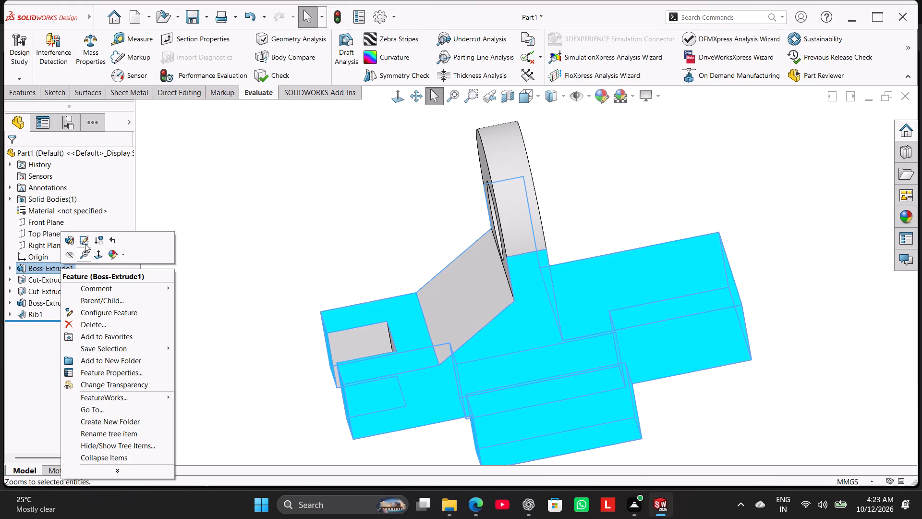
pyautogui.click(85, 242)
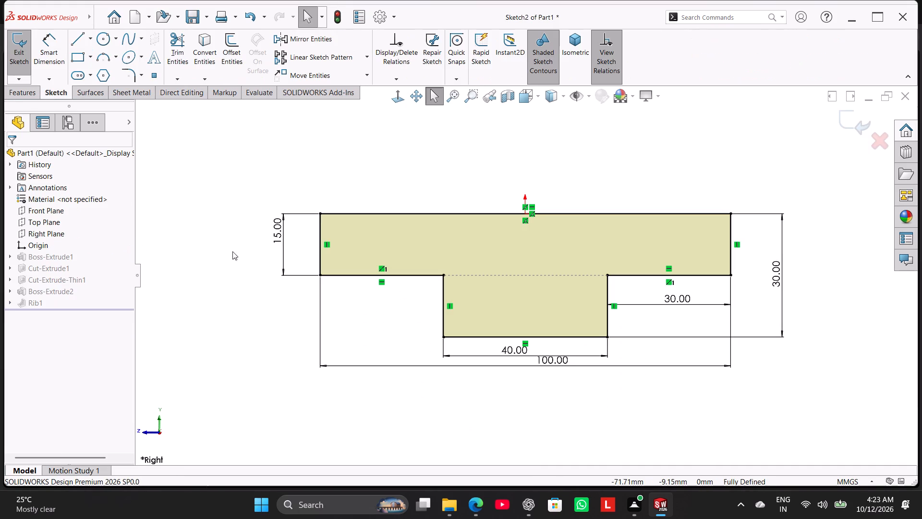
pyautogui.rightClick(534, 216)
pyautogui.click(585, 332)
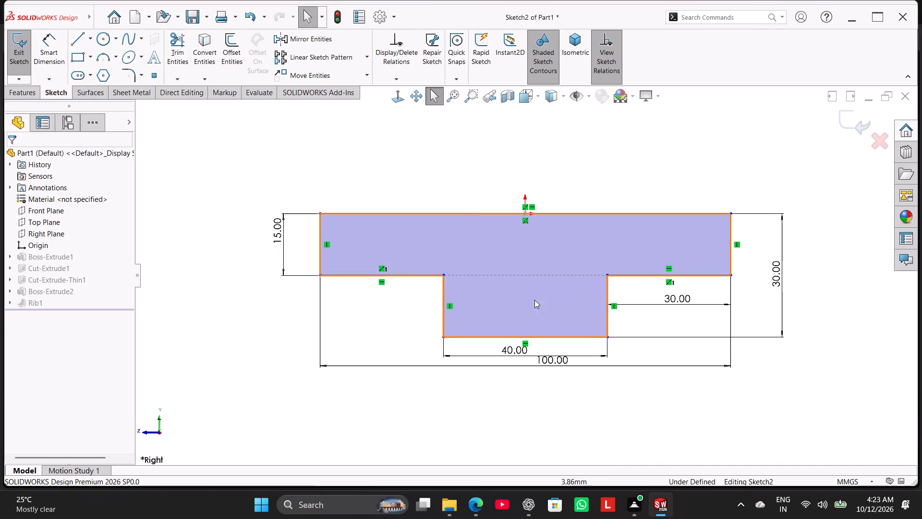
# Shift the whole T profile horizontally until its unslotted end is about 27 mm from the origin.
pyautogui.click(456, 169)
pyautogui.moveTo(504, 214); pyautogui.dragTo(460, 214)
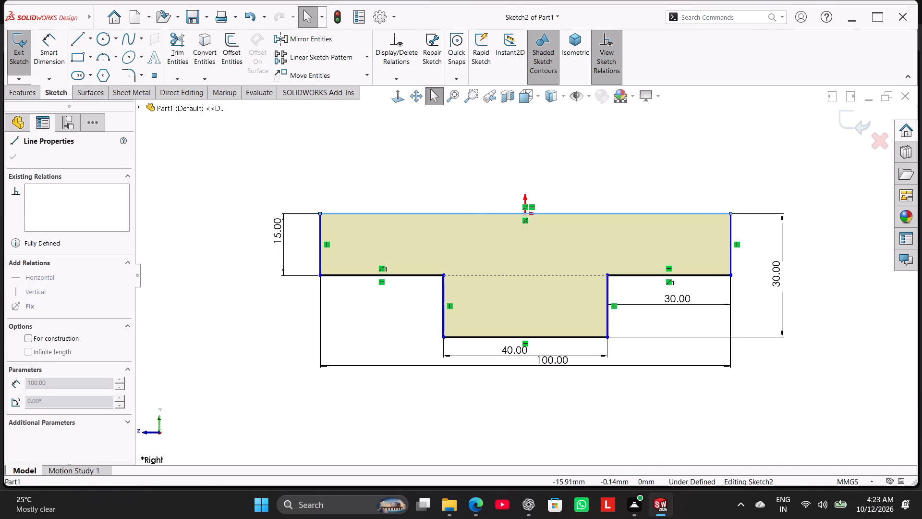
pyautogui.click(444, 183)
pyautogui.click(377, 147)
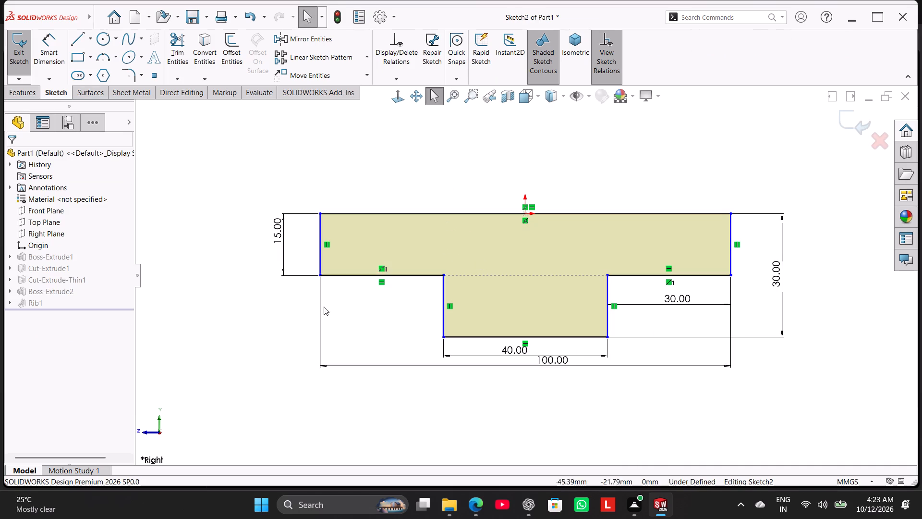
pyautogui.click(238, 326)
pyautogui.moveTo(537, 289); pyautogui.dragTo(443, 287)
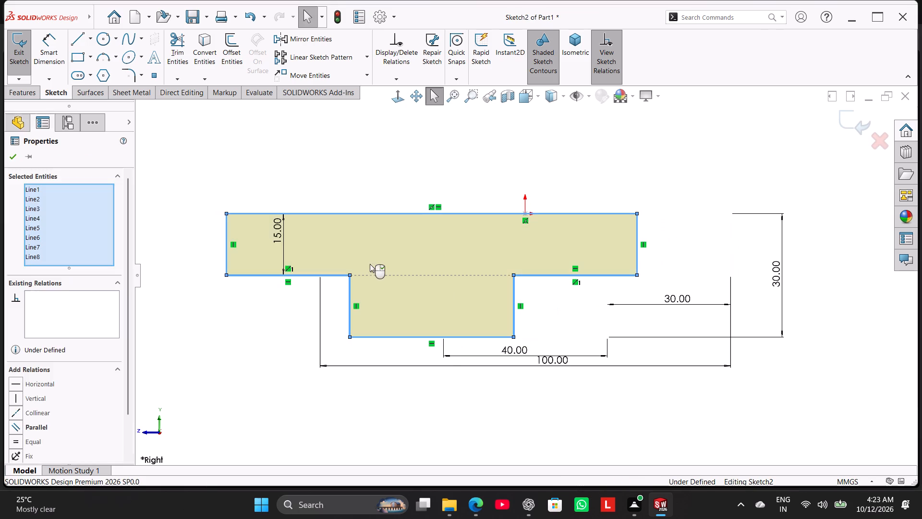
pyautogui.click(217, 144)
# Dimension the T profile's unslotted top corner 40 mm horizontally from the origin and exit the sketch.
pyautogui.click(61, 46)
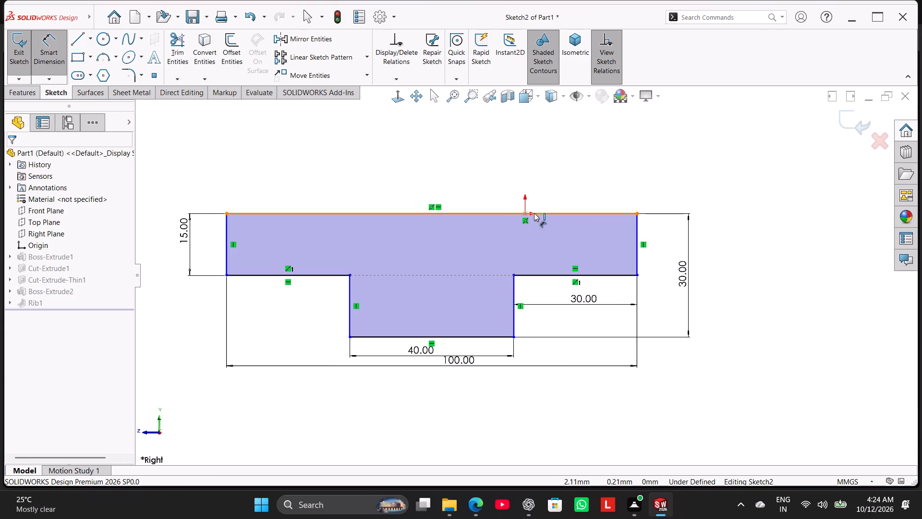
pyautogui.click(527, 211)
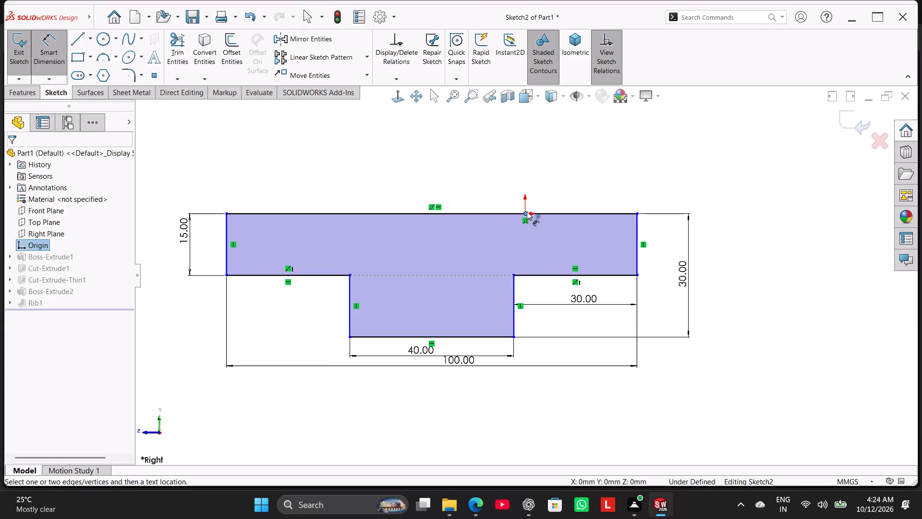
pyautogui.click(639, 212)
pyautogui.click(591, 184)
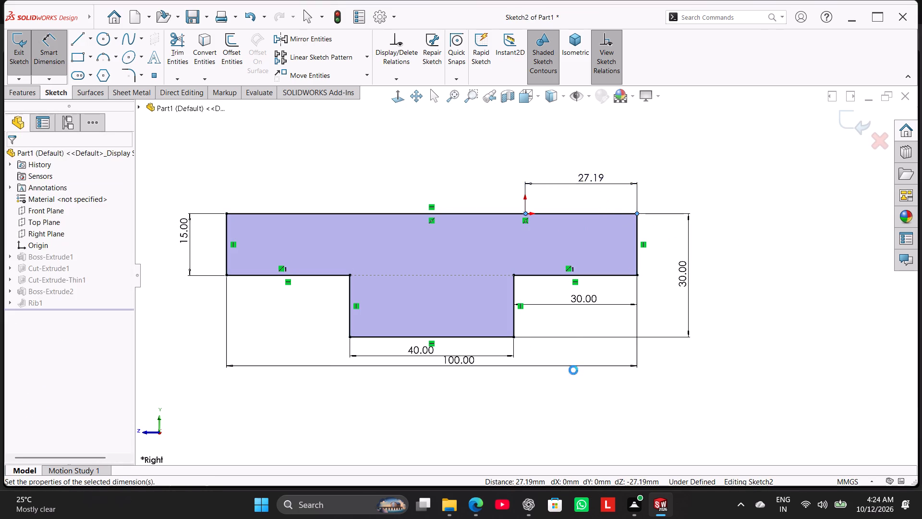
pyautogui.press('4')
pyautogui.press('0')
pyautogui.press('Return')
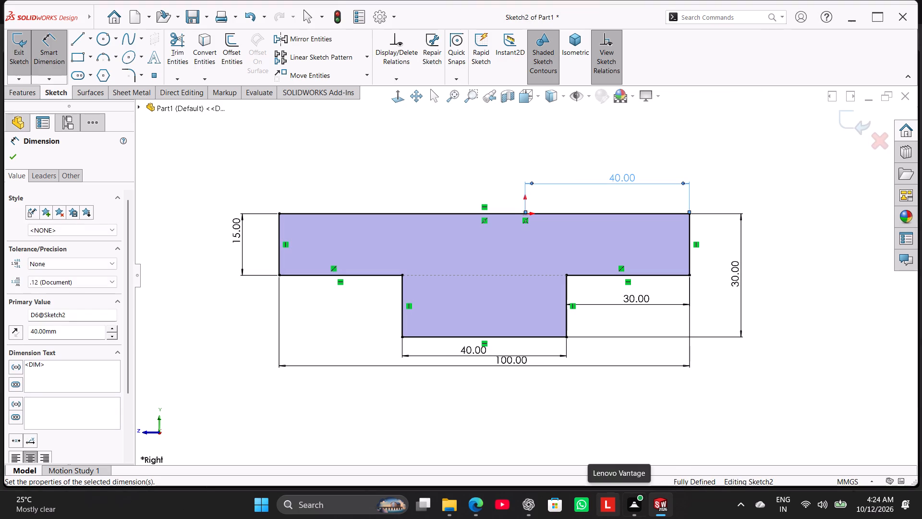
pyautogui.click(442, 150)
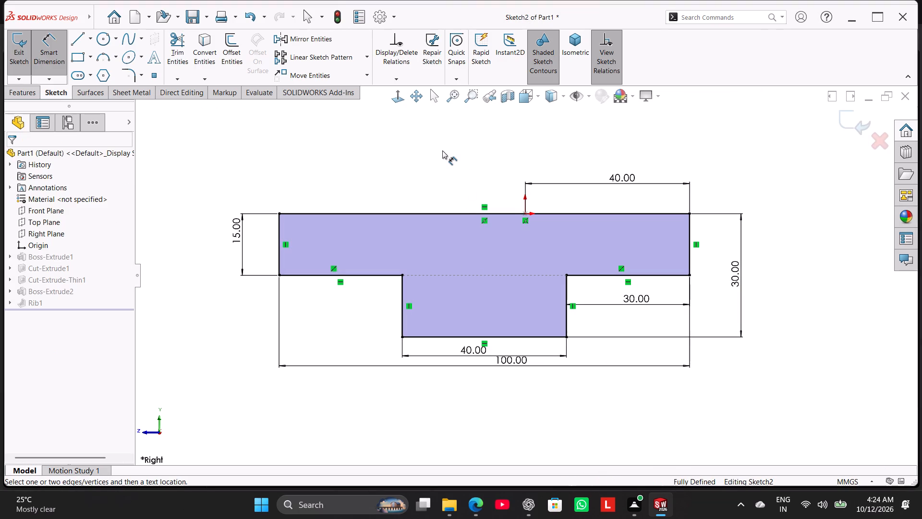
pyautogui.click(19, 54)
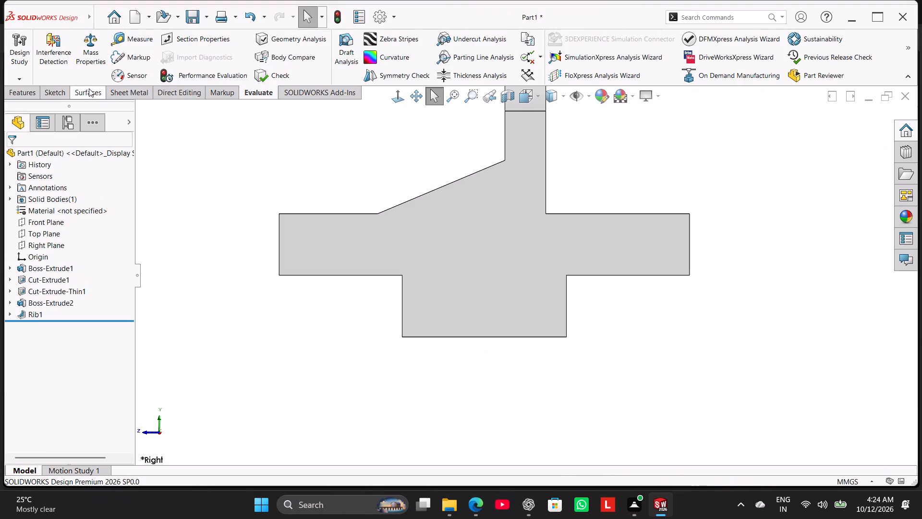
# Change the lug extrusion's end condition to Blind, with a depth of 10 mm.
pyautogui.moveTo(291, 151); pyautogui.dragTo(303, 203, button='middle')
pyautogui.scroll(-1, 303, 203)
pyautogui.scroll(2, 303, 191)
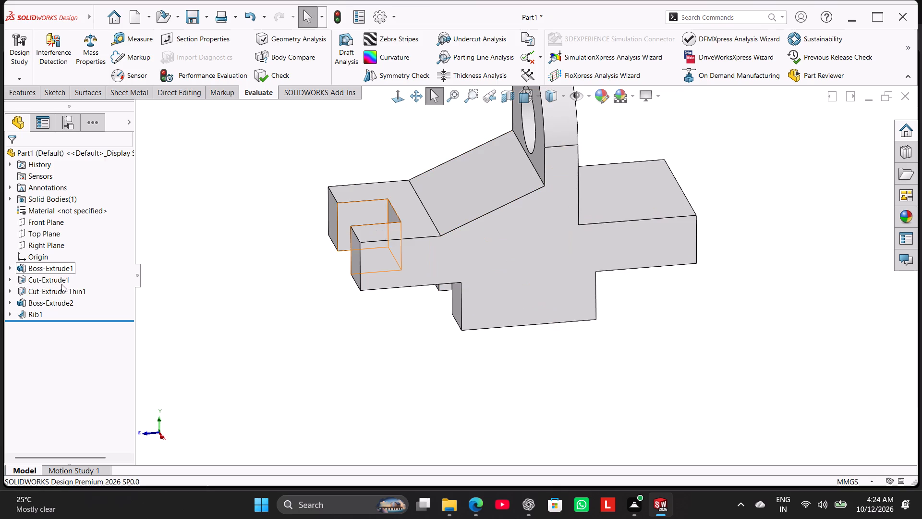
pyautogui.rightClick(60, 298)
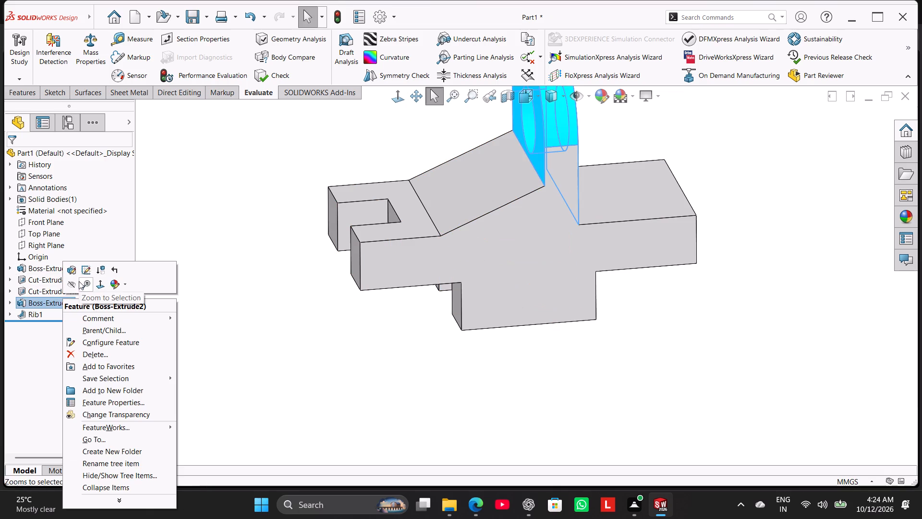
pyautogui.click(74, 271)
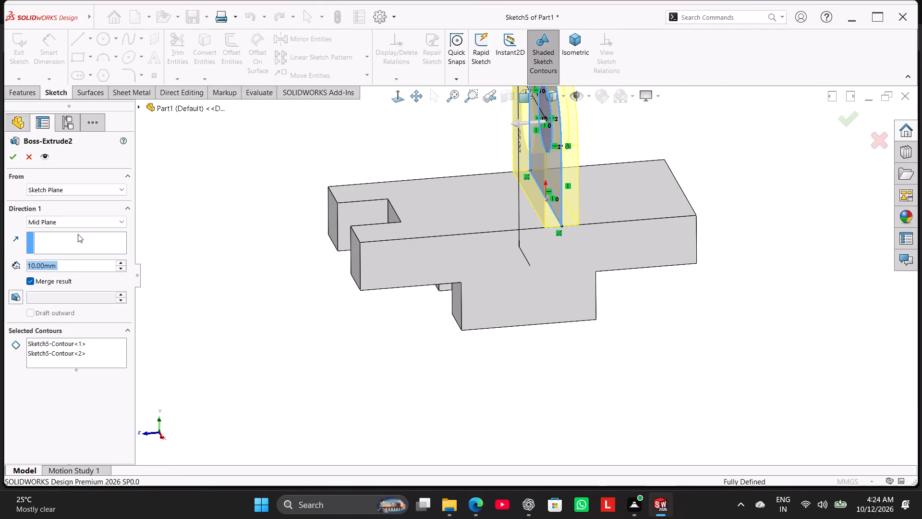
pyautogui.click(79, 226)
pyautogui.click(79, 228)
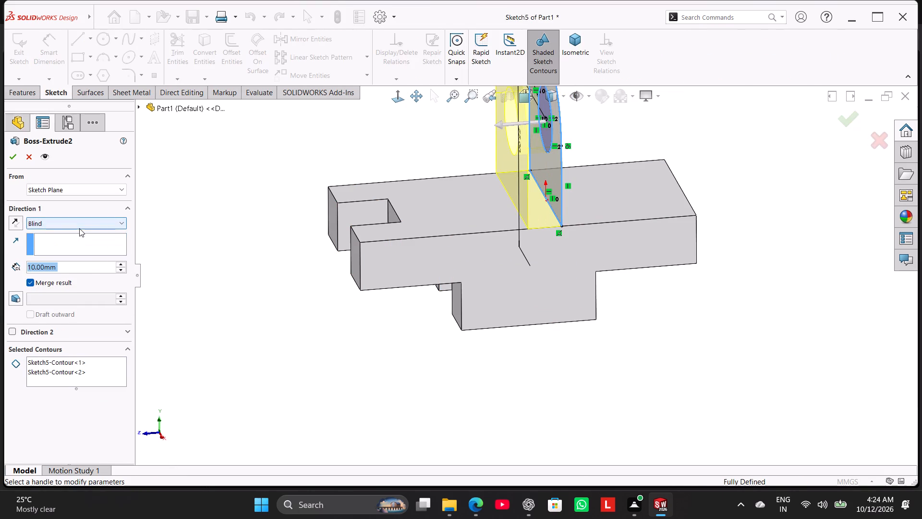
pyautogui.click(15, 157)
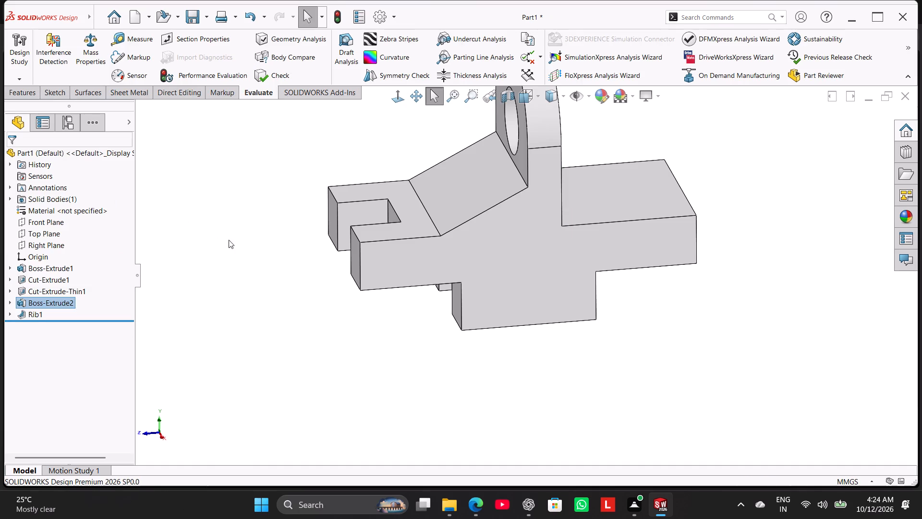
pyautogui.click(229, 240)
# Save the part in isometric view as Support Bracket in the Work folder.
pyautogui.moveTo(268, 286); pyautogui.dragTo(441, 180, button='right')
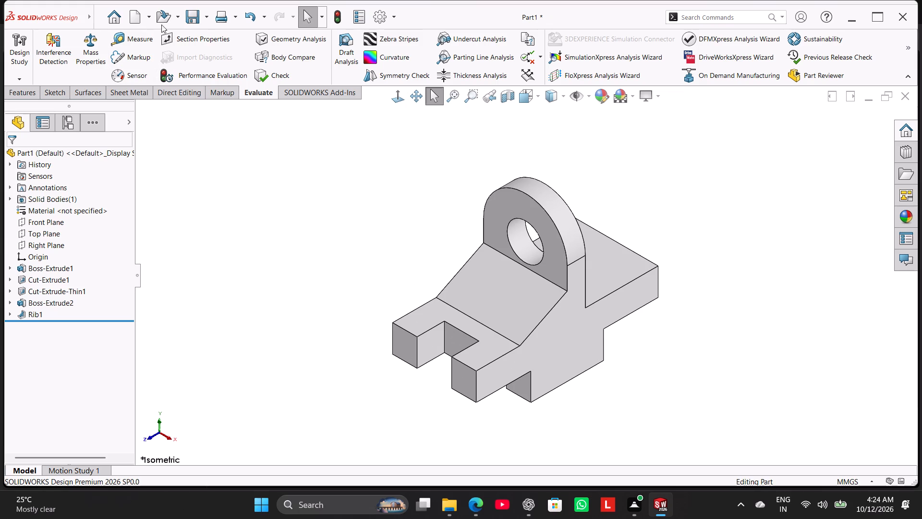
pyautogui.click(204, 21)
pyautogui.click(198, 40)
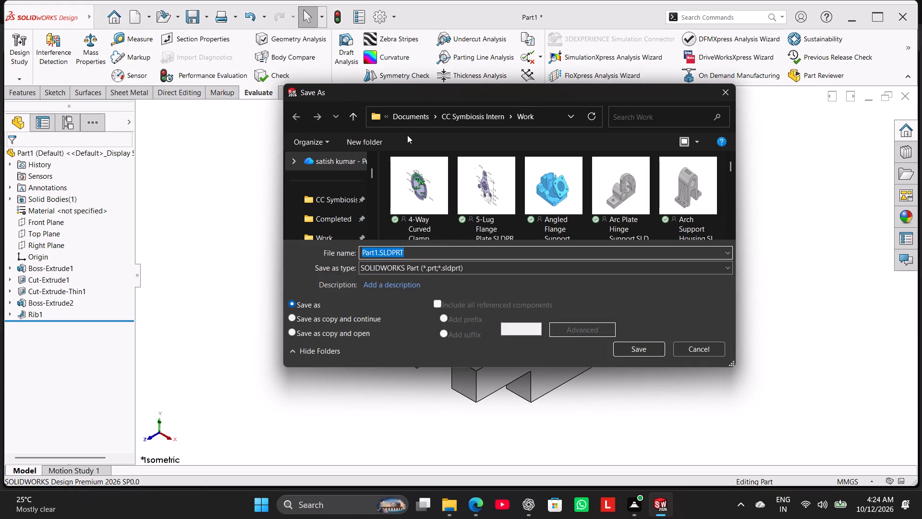
pyautogui.hotkey('ctrl', 'v')
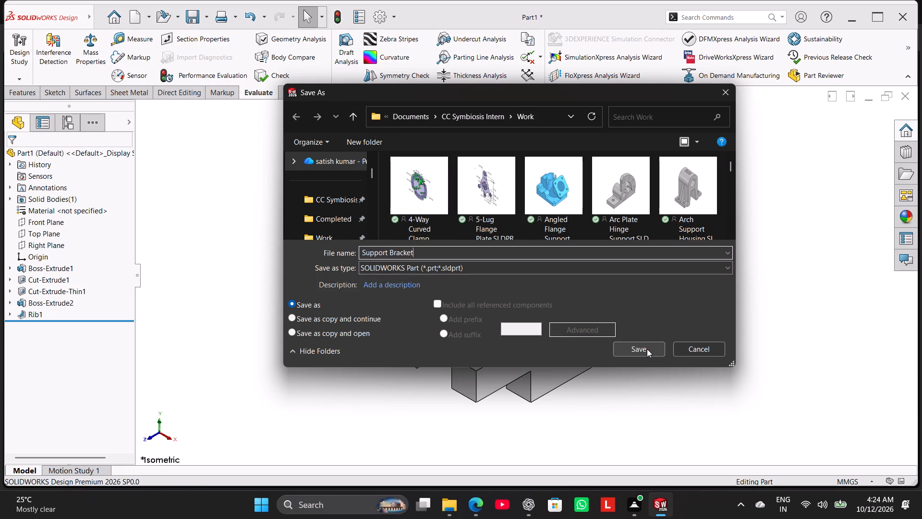
pyautogui.click(647, 349)
# Save a copy of Support Bracket in Adobe Portable Document Format (*.pdf) in the Work folder.
pyautogui.click(205, 12)
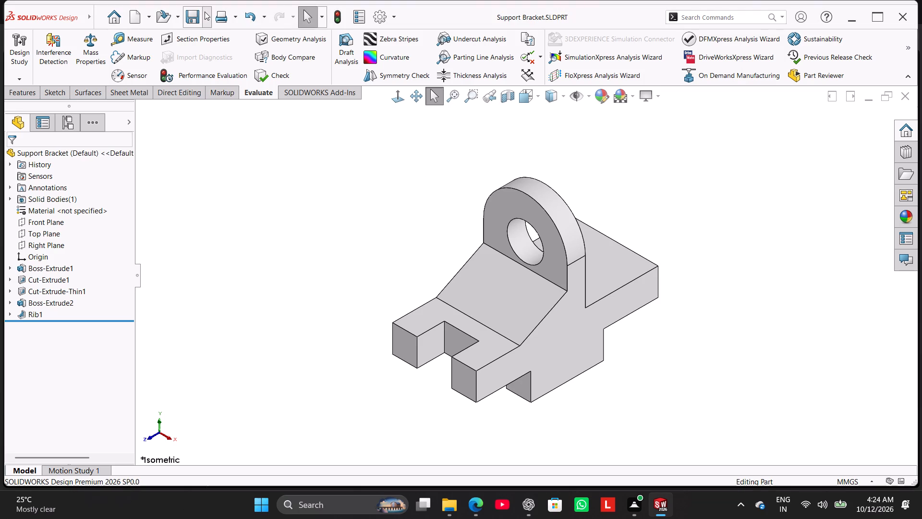
pyautogui.click(212, 49)
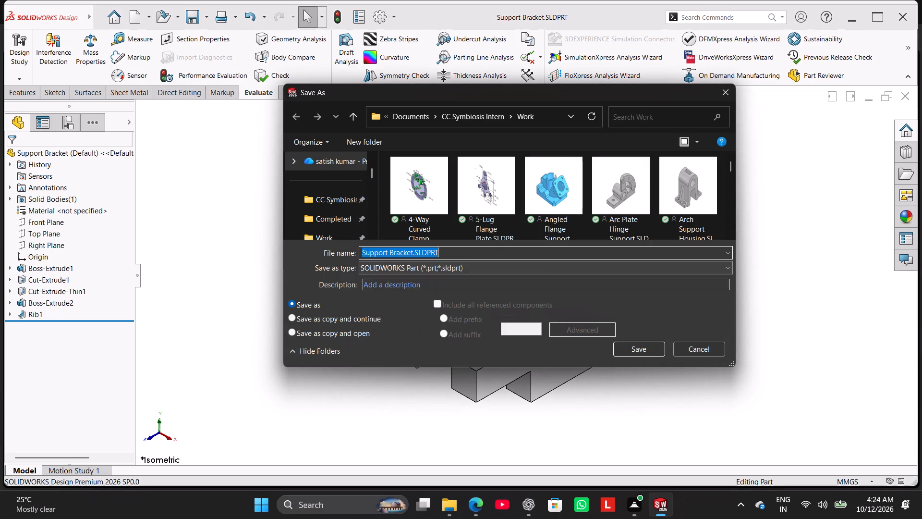
pyautogui.click(494, 268)
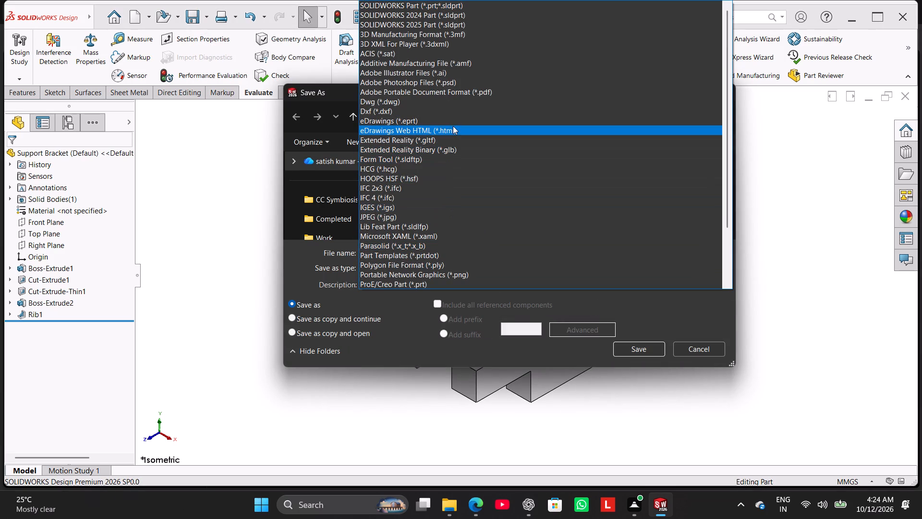
pyautogui.click(459, 96)
pyautogui.click(641, 371)
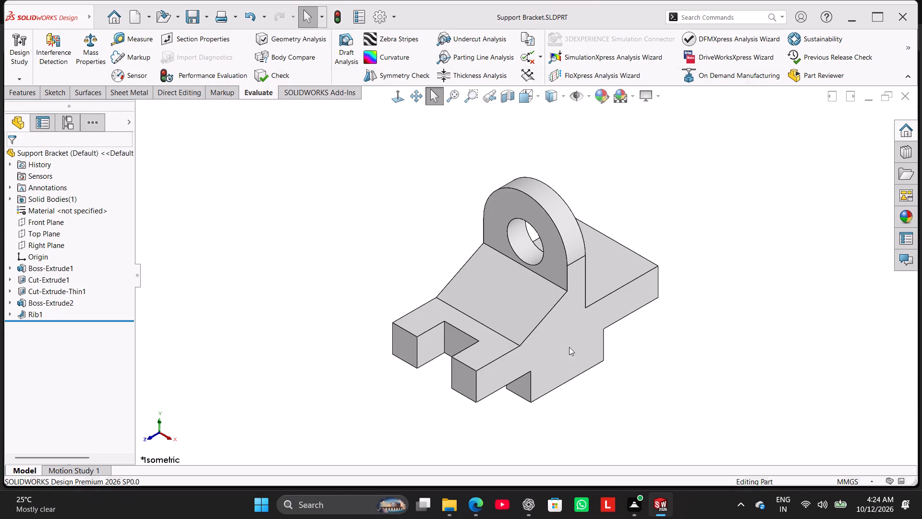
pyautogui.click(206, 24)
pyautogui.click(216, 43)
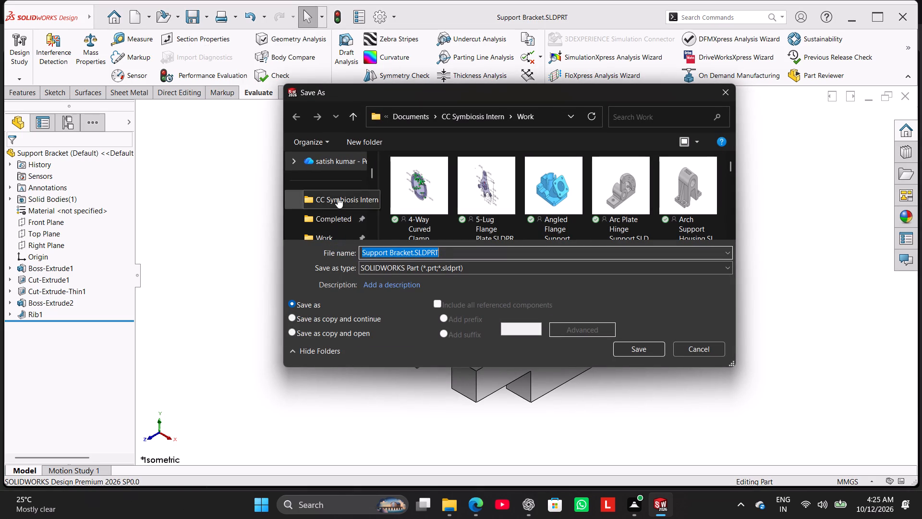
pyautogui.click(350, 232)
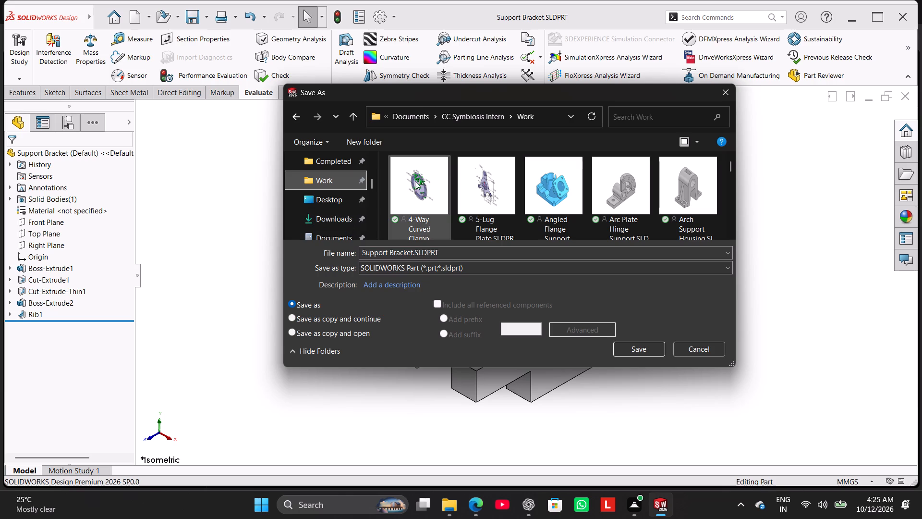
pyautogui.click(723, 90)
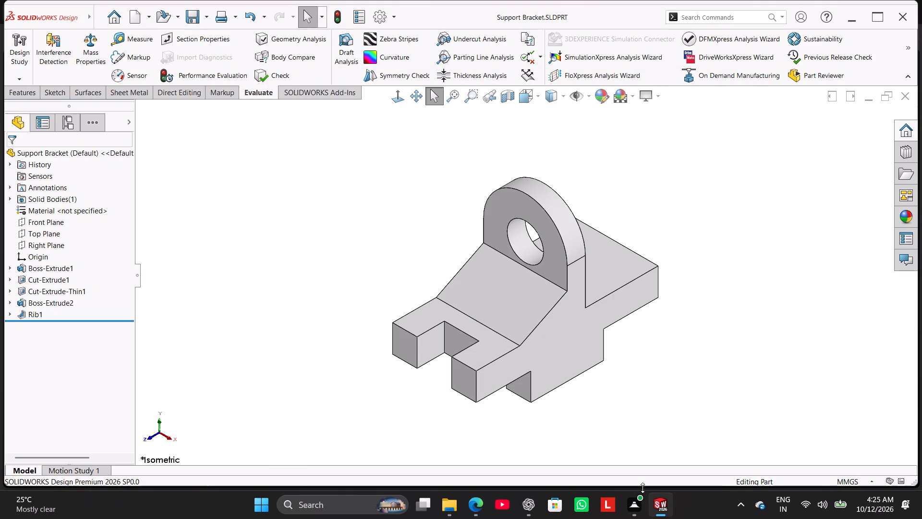